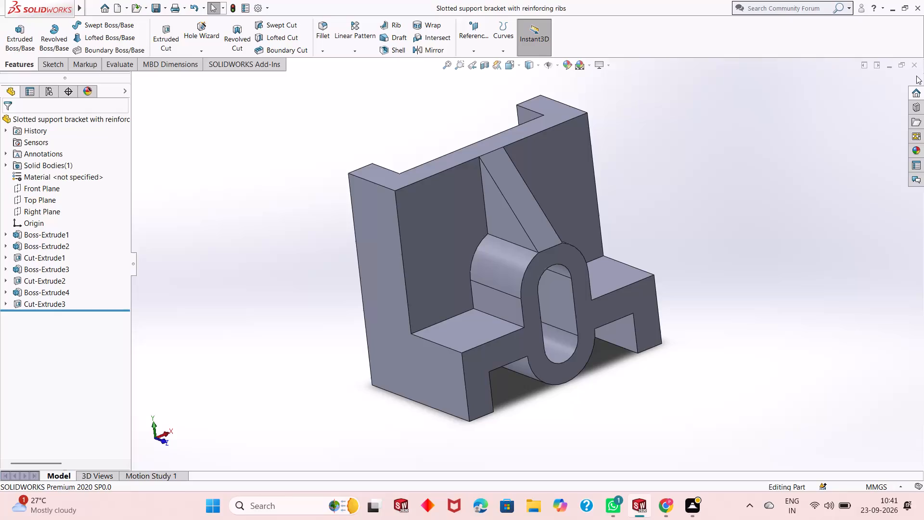
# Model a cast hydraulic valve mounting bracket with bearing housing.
# Close the slotted support bracket part.
pyautogui.click(915, 69)
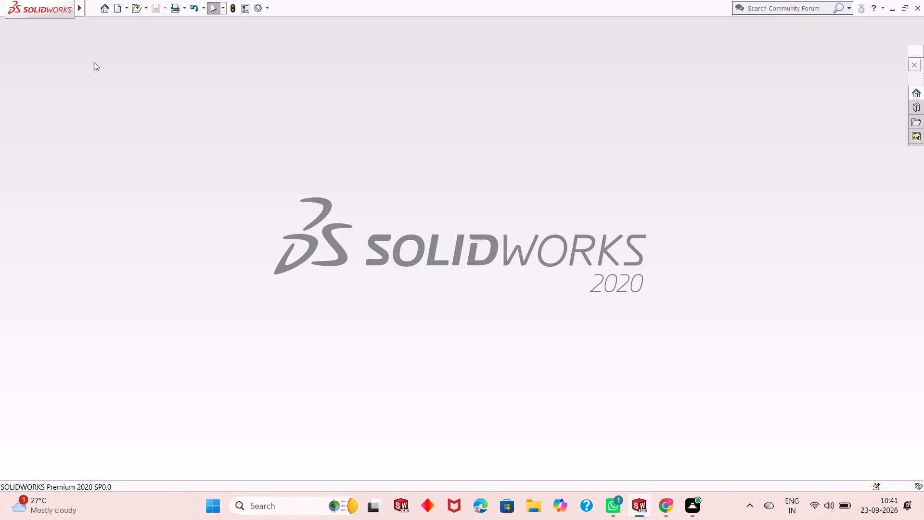
# Create a new part and open a sketch on the Front Plane.
pyautogui.click(114, 2)
pyautogui.doubleClick(233, 234)
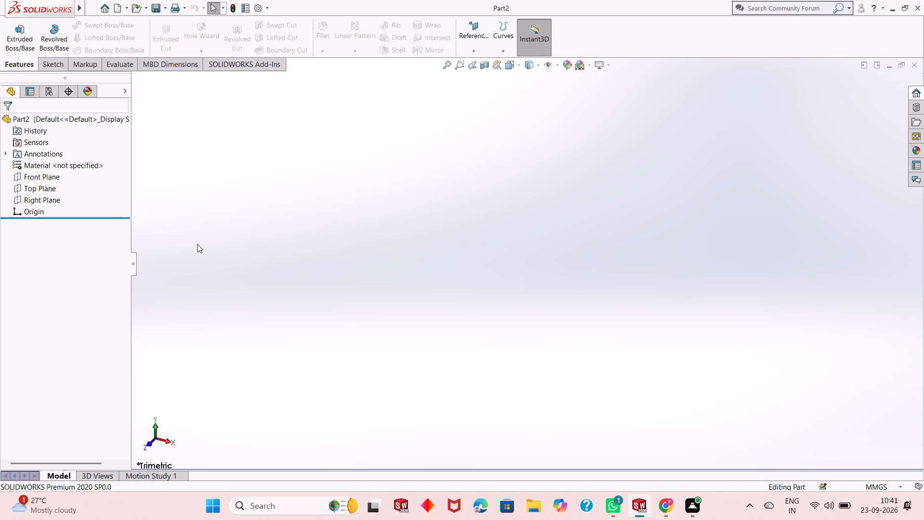
pyautogui.click(40, 176)
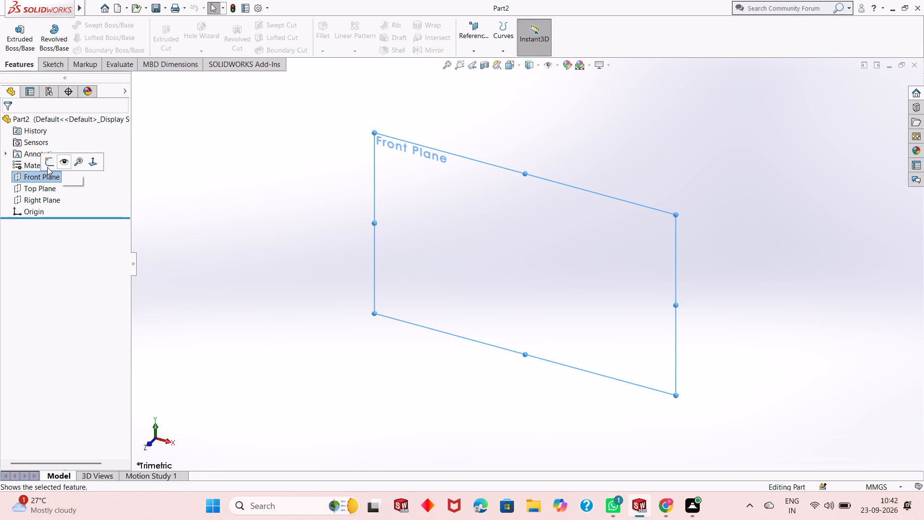
pyautogui.click(47, 167)
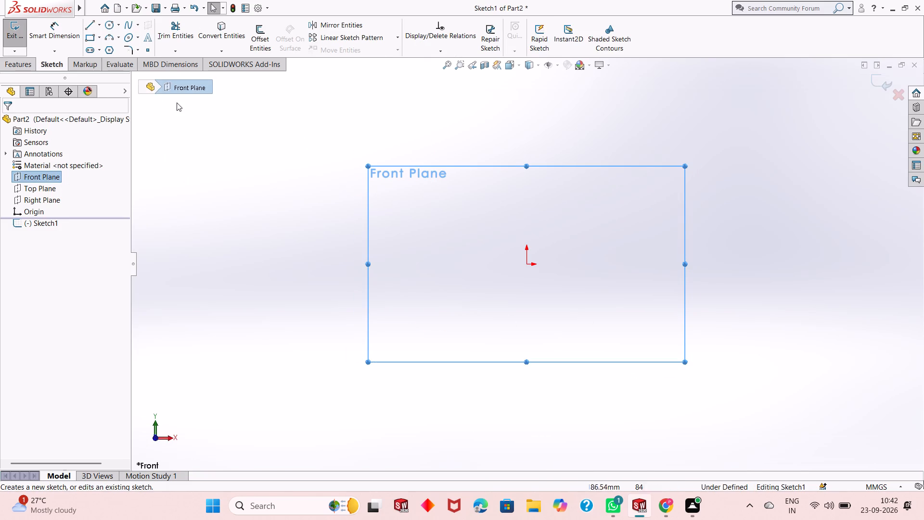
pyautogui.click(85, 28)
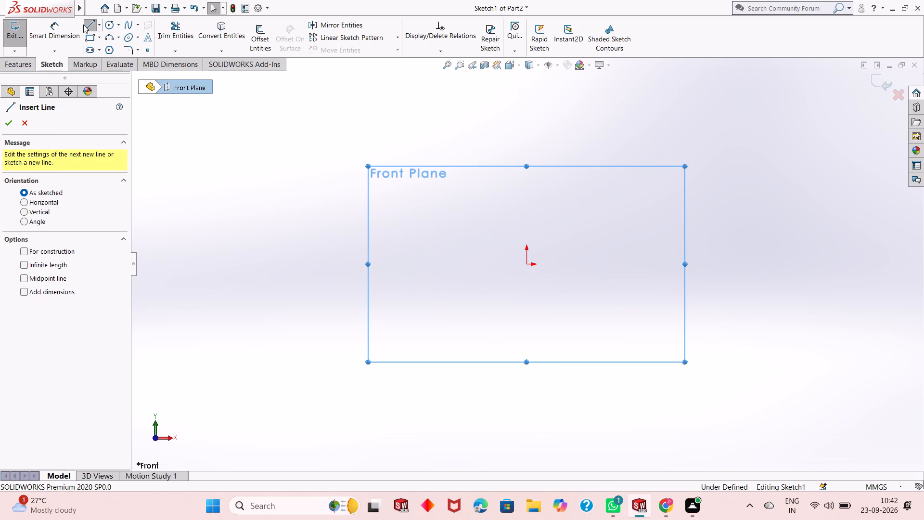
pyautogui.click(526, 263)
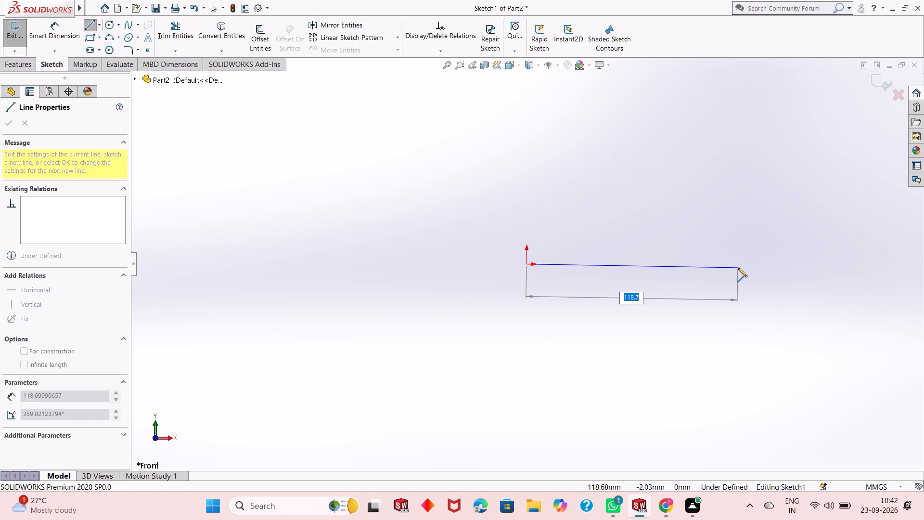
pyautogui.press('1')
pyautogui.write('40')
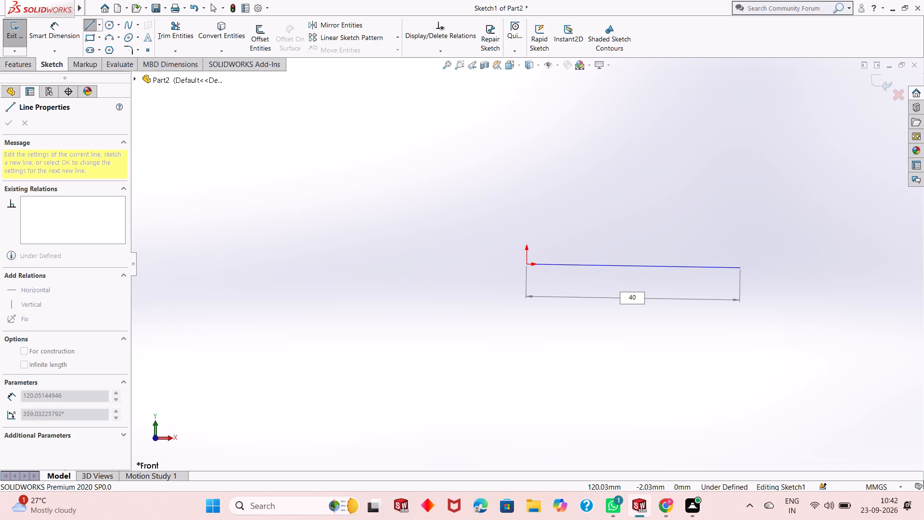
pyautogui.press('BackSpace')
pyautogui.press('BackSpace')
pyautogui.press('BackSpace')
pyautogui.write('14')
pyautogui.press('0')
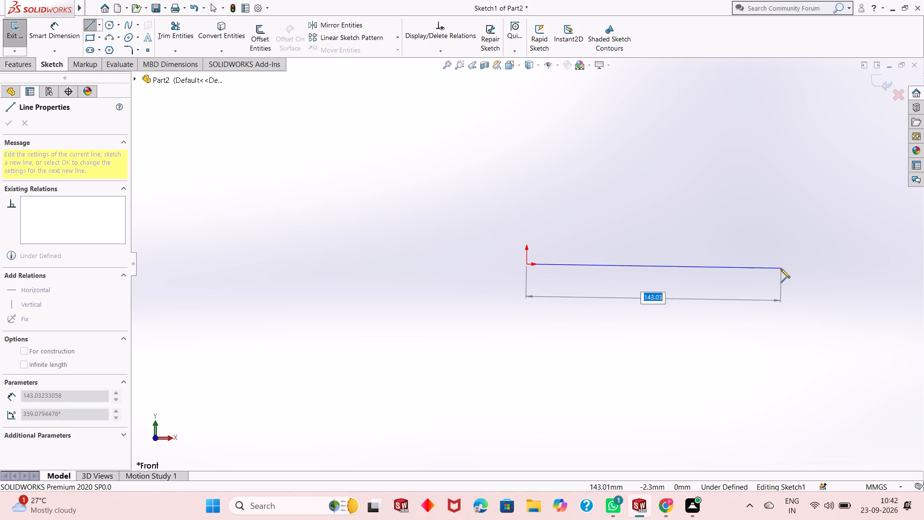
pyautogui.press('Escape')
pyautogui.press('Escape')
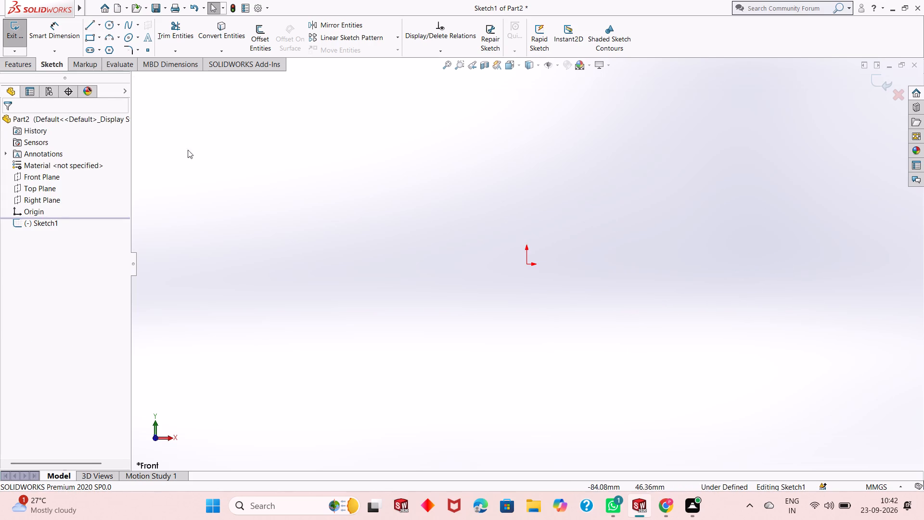
# Sketch a 140 mm horizontal line starting at the origin and running along positive X.
pyautogui.click(92, 27)
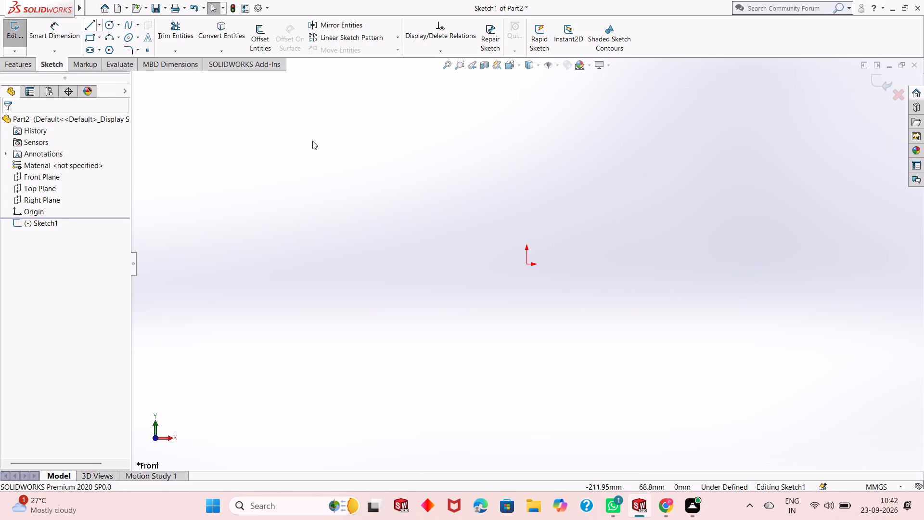
pyautogui.click(527, 264)
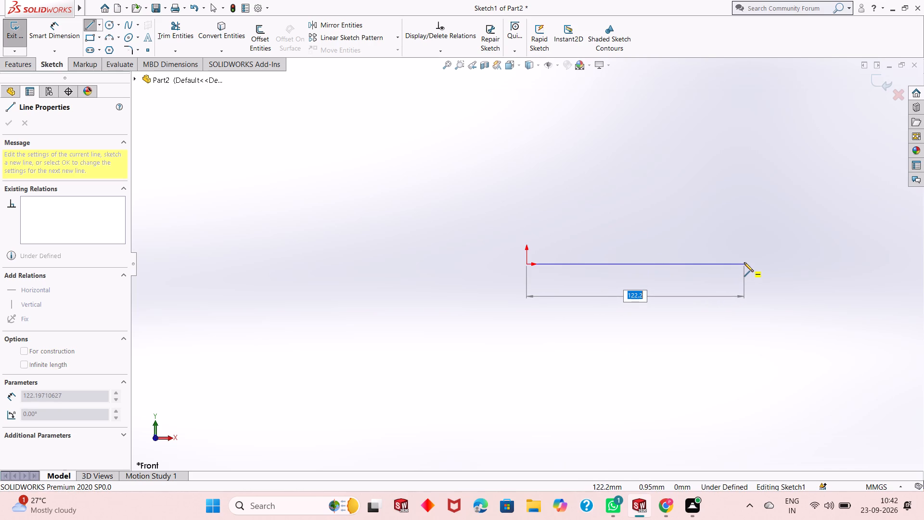
pyautogui.write('140')
pyautogui.press('Return')
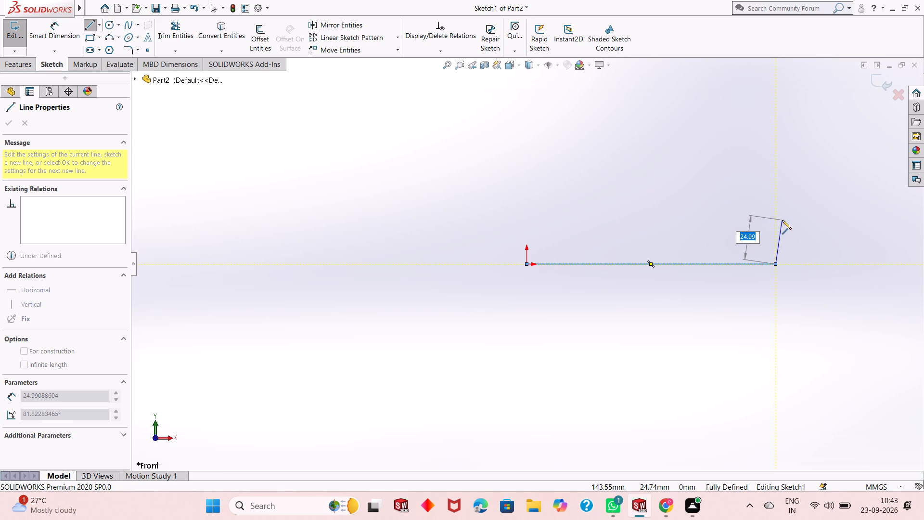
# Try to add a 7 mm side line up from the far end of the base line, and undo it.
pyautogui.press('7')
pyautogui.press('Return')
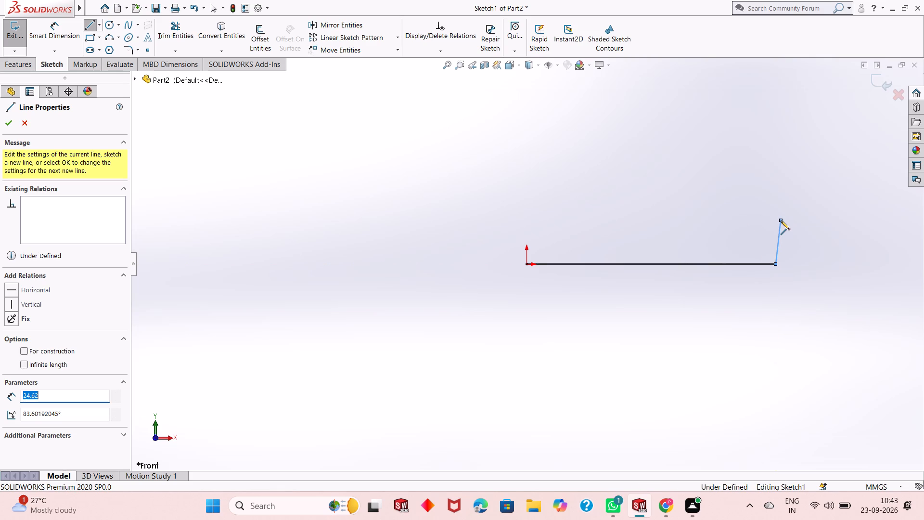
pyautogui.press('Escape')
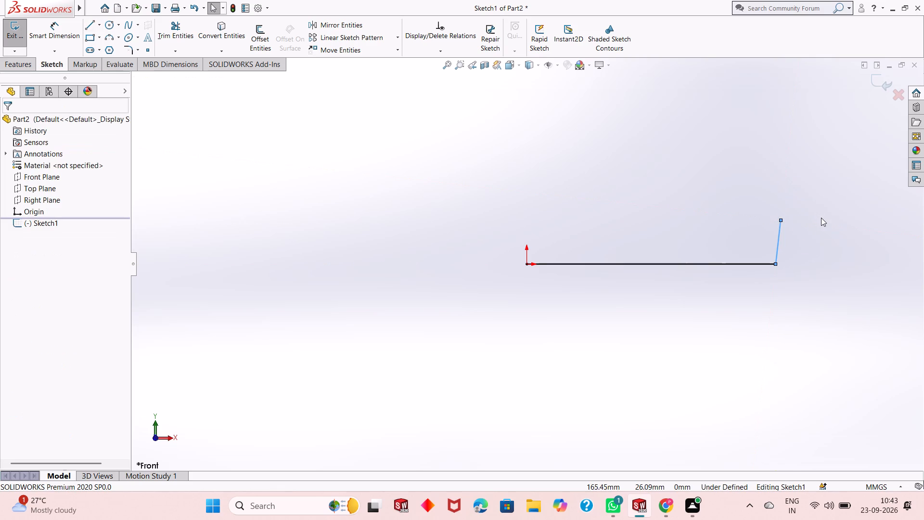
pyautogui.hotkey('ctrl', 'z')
# Complete the thin rectangle on the base line with a 7 mm vertical end, a horizontal top line and a closing side at the origin.
pyautogui.press('l')
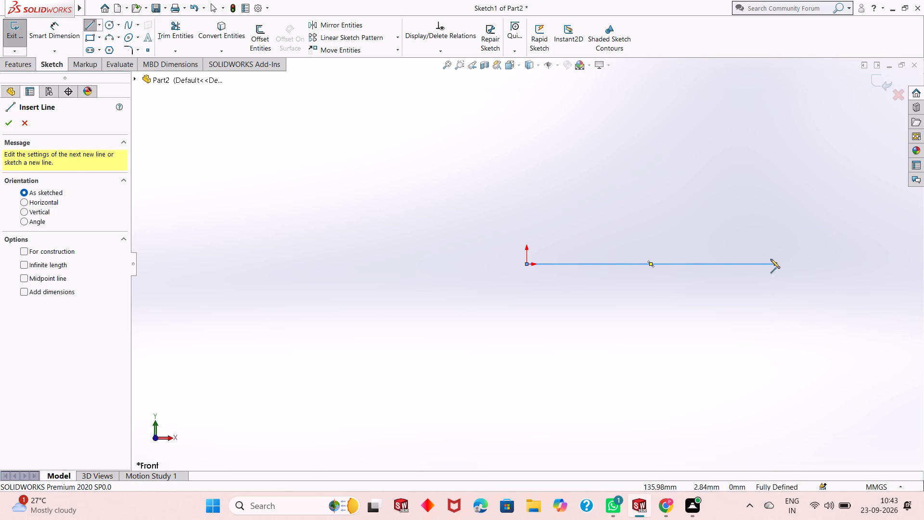
pyautogui.click(776, 263)
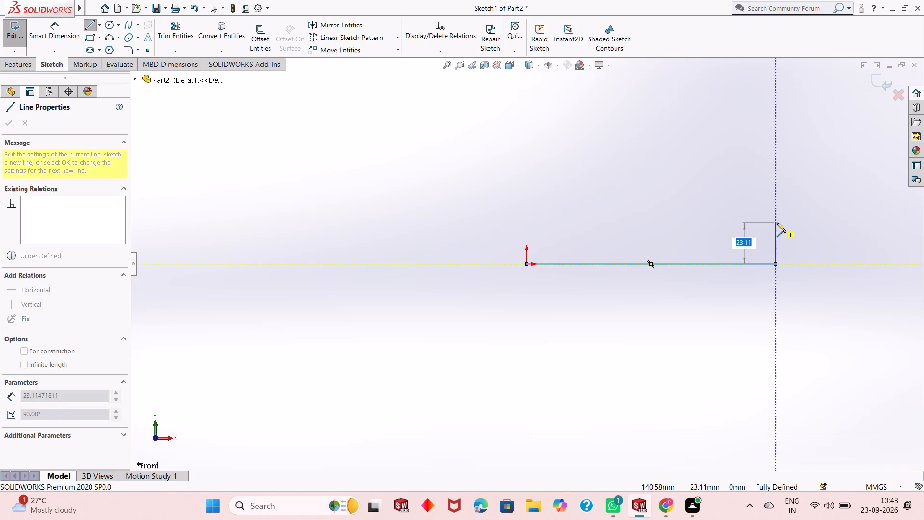
pyautogui.press('7')
pyautogui.press('Return')
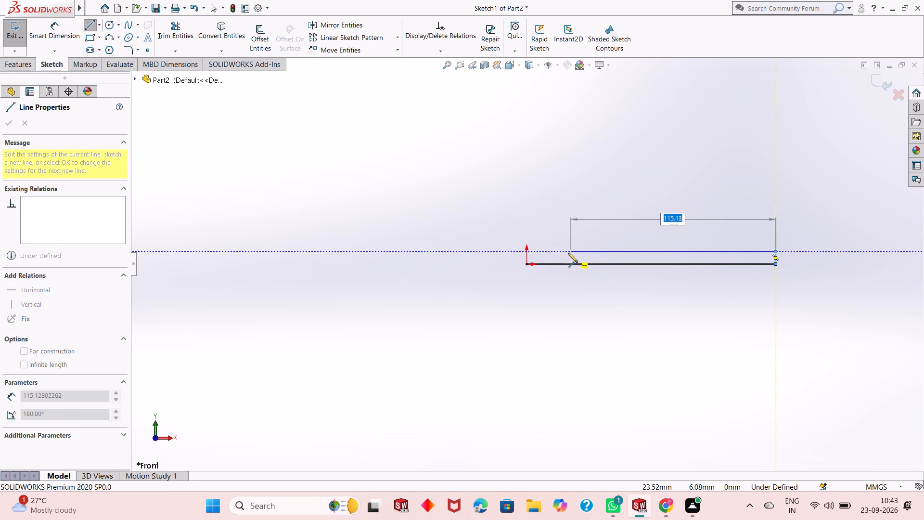
pyautogui.click(526, 250)
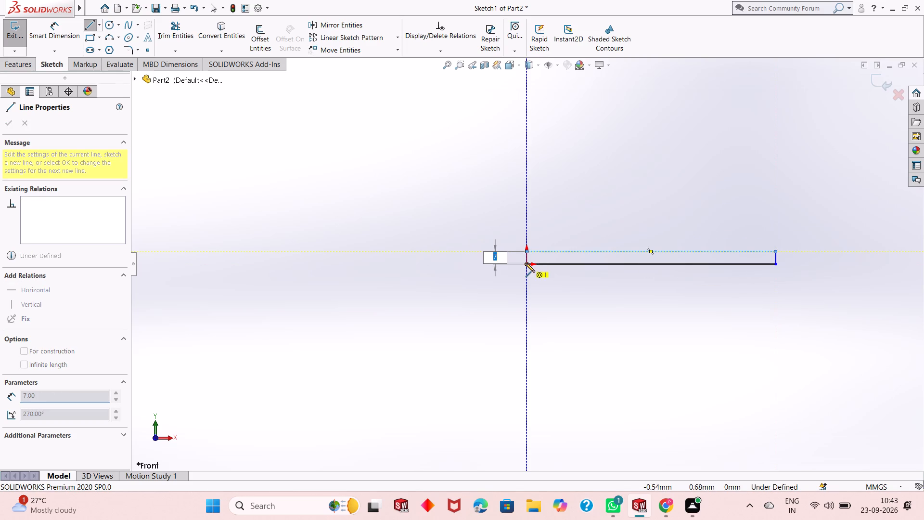
pyautogui.click(526, 263)
pyautogui.rightClick(443, 199)
pyautogui.click(473, 208)
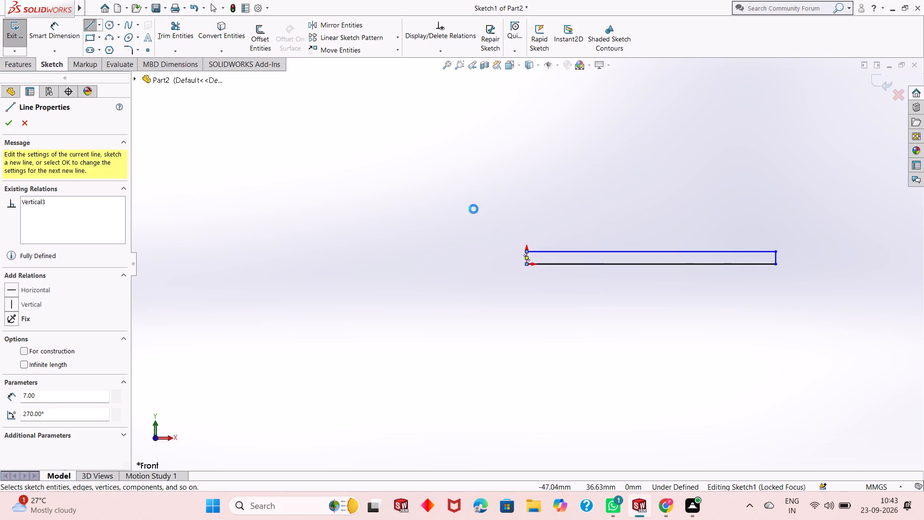
# Dimension the rectangle's height at its far end and the length of its bottom line.
pyautogui.scroll(-1, 782, 300)
pyautogui.scroll(2, 701, 228)
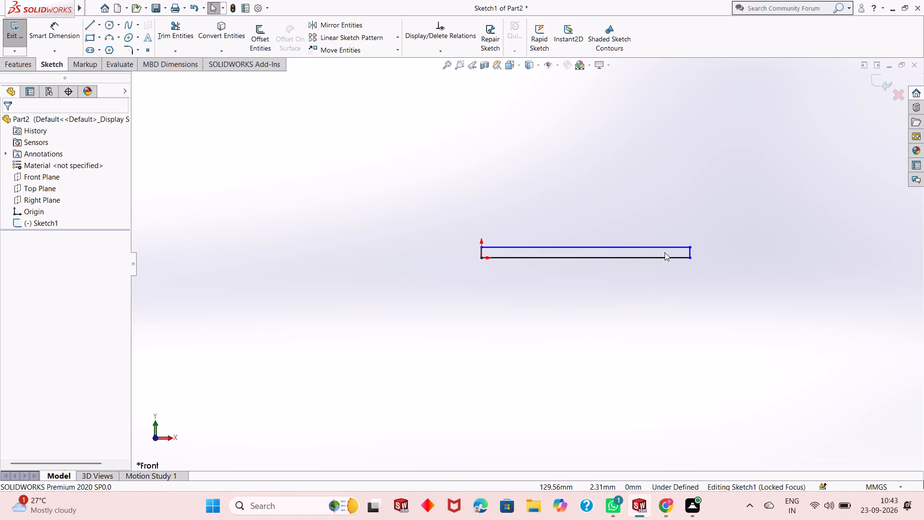
pyautogui.scroll(-3, 649, 245)
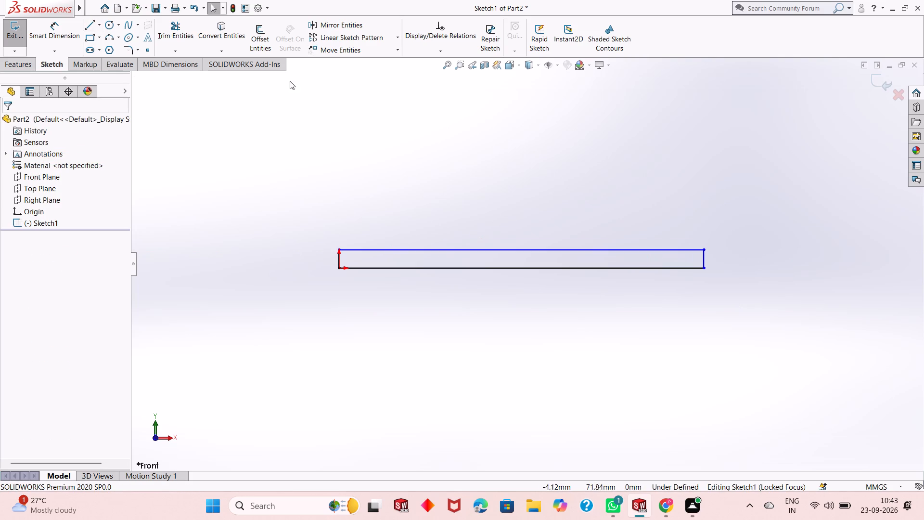
pyautogui.click(64, 40)
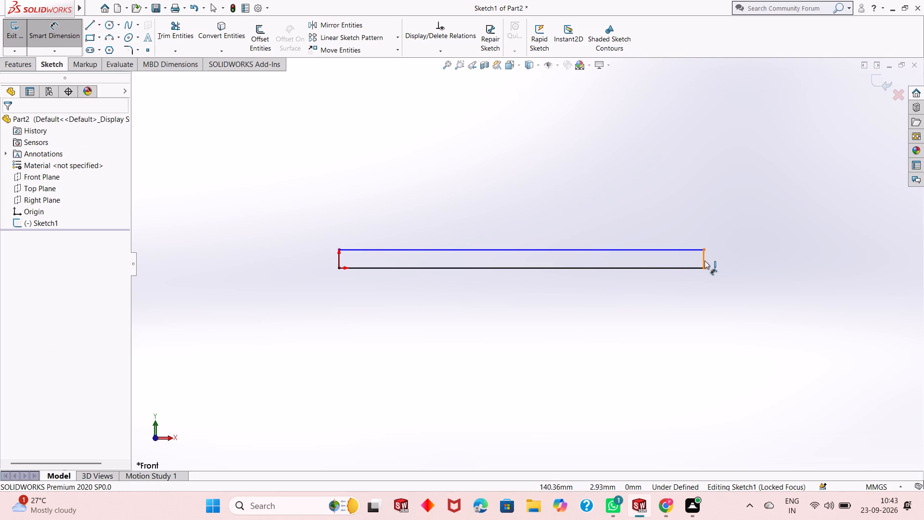
pyautogui.click(705, 260)
pyautogui.click(806, 261)
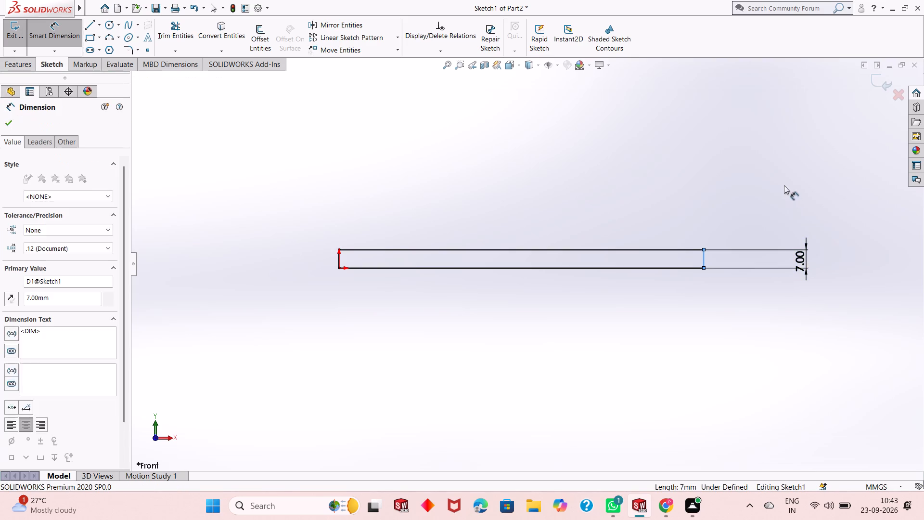
pyautogui.click(766, 242)
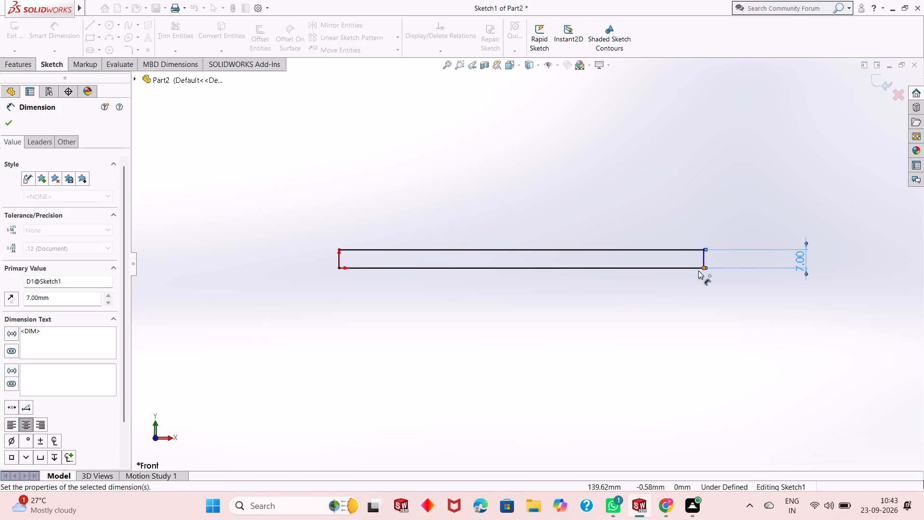
pyautogui.click(669, 271)
pyautogui.click(661, 300)
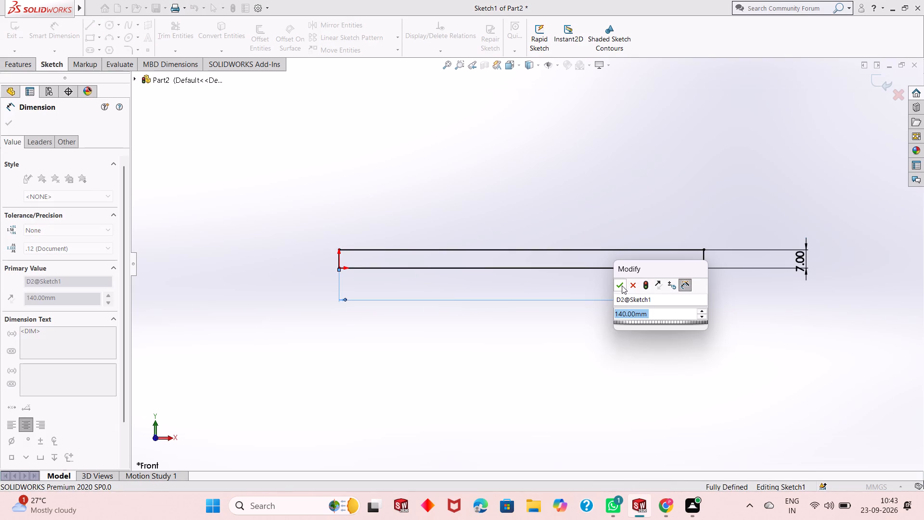
pyautogui.click(622, 286)
pyautogui.rightClick(580, 343)
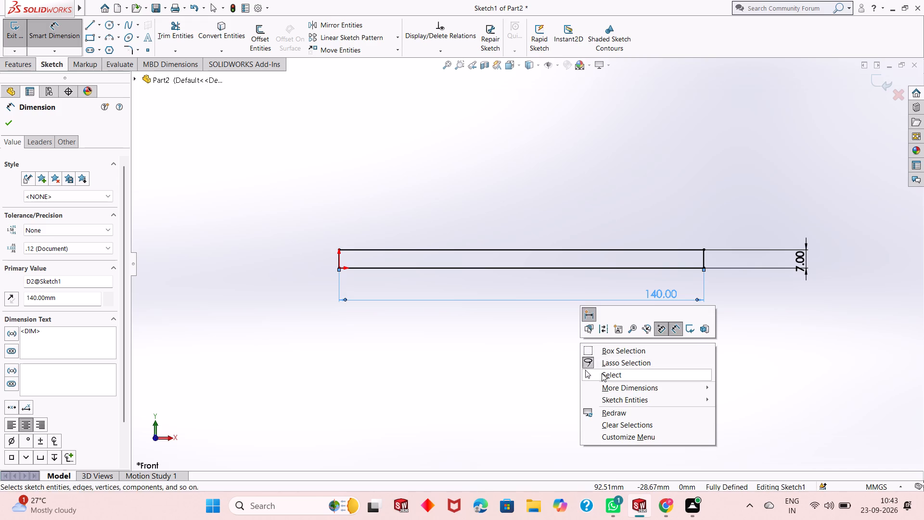
pyautogui.click(602, 375)
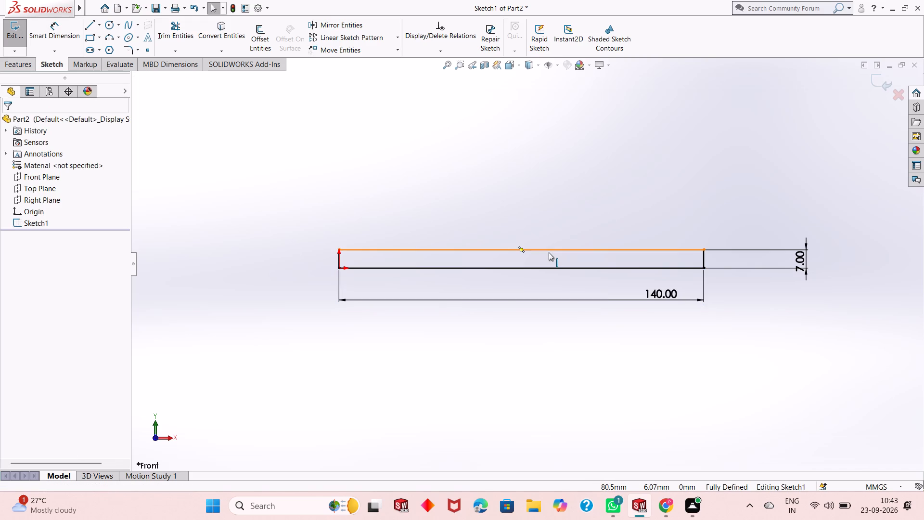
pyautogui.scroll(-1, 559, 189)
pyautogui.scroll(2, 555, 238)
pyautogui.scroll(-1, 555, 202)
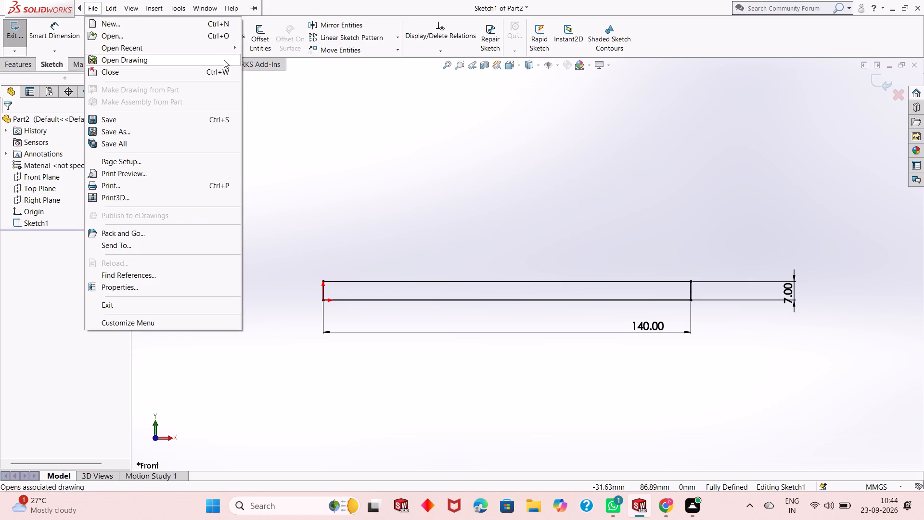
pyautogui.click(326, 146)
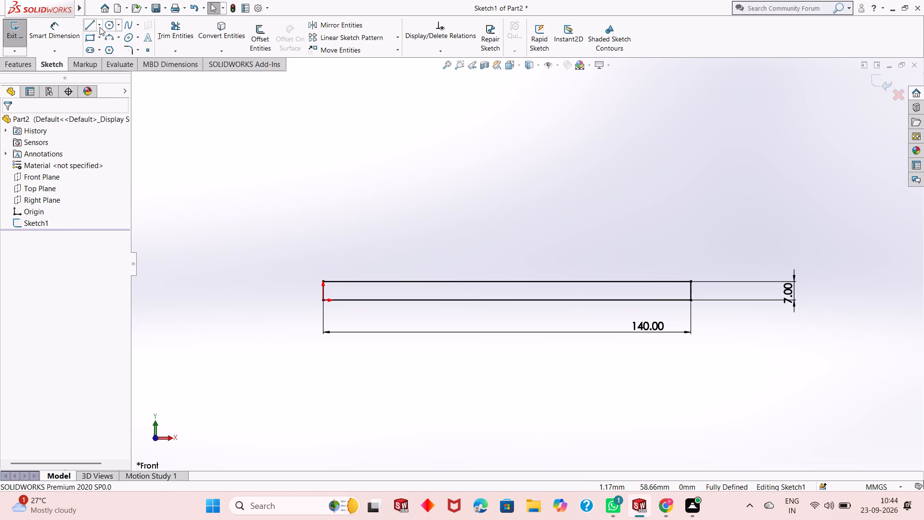
# Sketch a horizontal midpoint line centred over the rectangle's middle, about 69 mm above the origin.
pyautogui.click(100, 27)
pyautogui.click(114, 62)
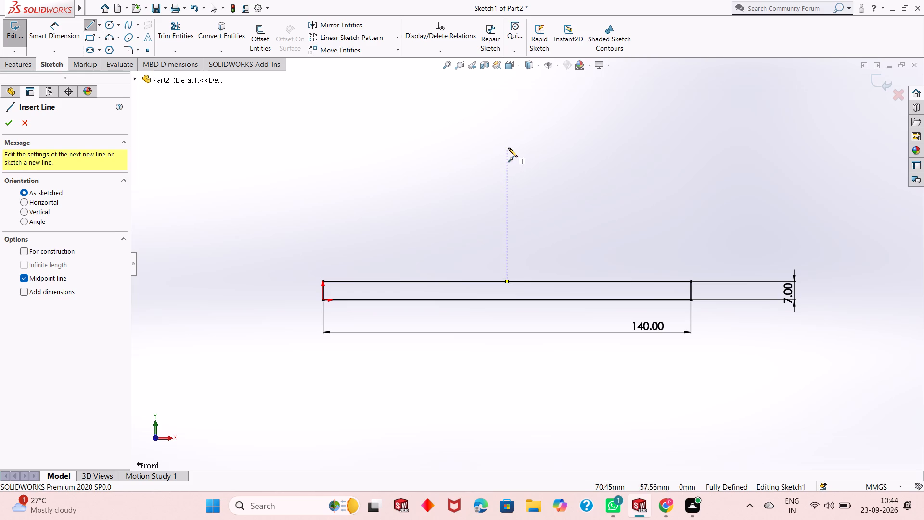
pyautogui.click(509, 118)
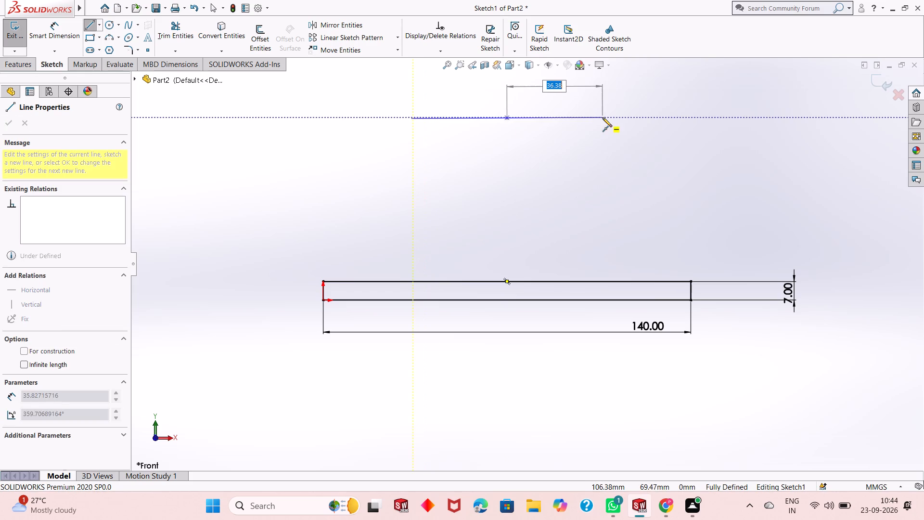
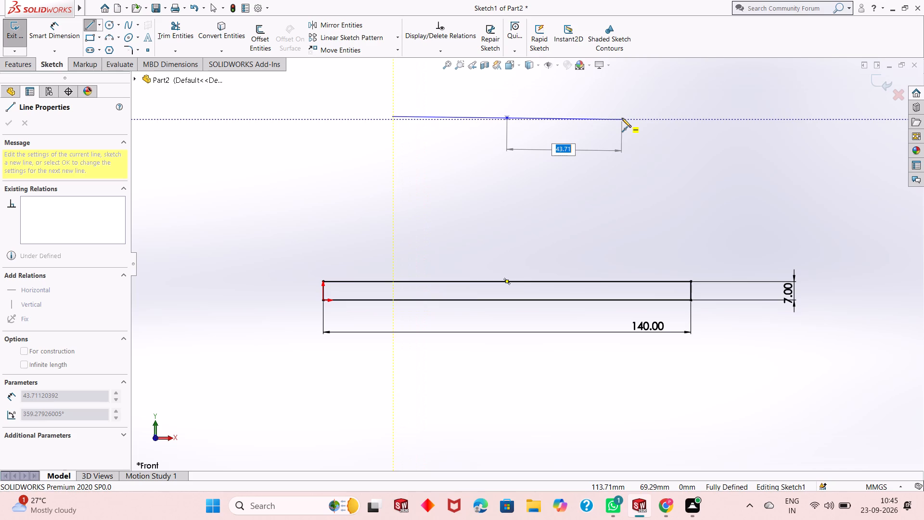
# Set the midpoint line's half-length to 25 mm and end the line chain there.
pyautogui.write('25')
pyautogui.press('Return')
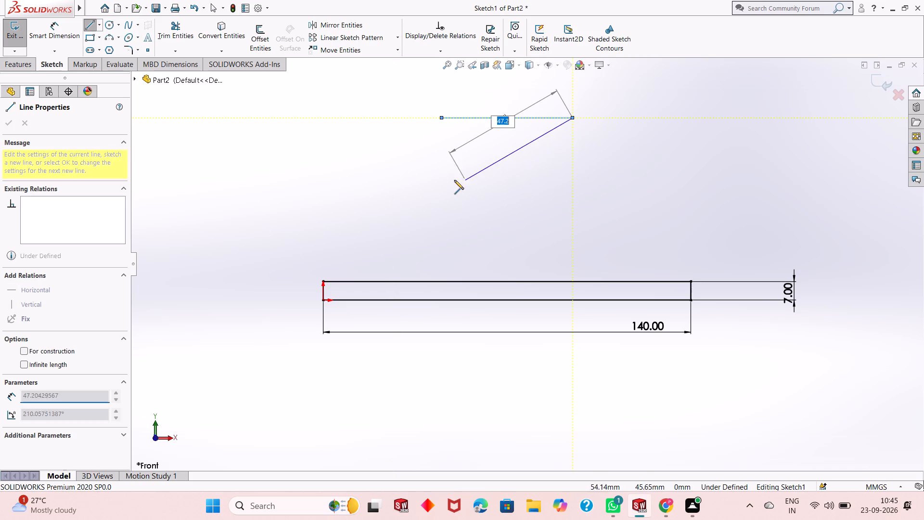
pyautogui.rightClick(453, 180)
pyautogui.click(477, 185)
pyautogui.scroll(-2, 526, 129)
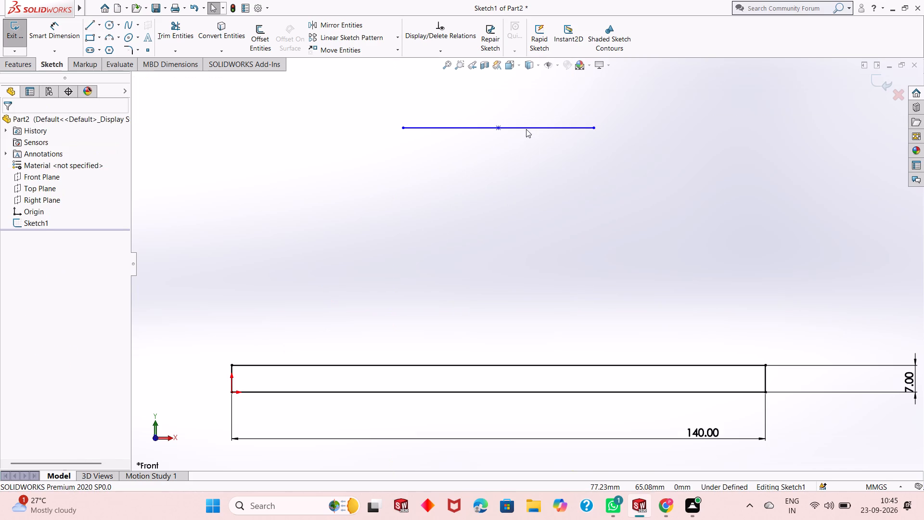
pyautogui.scroll(1, 514, 162)
pyautogui.scroll(1, 470, 253)
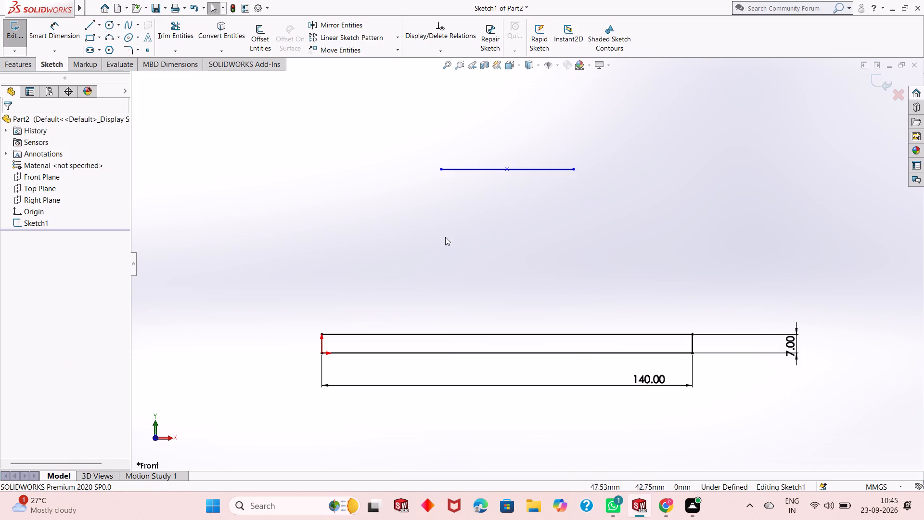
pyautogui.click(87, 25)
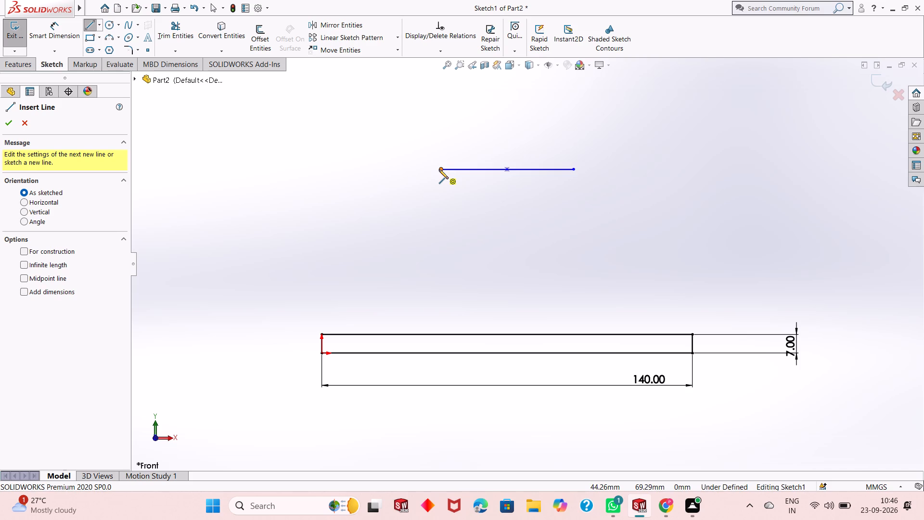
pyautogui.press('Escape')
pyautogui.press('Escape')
# Dimension the length of the upper horizontal line, accepting its drawn value.
pyautogui.click(43, 41)
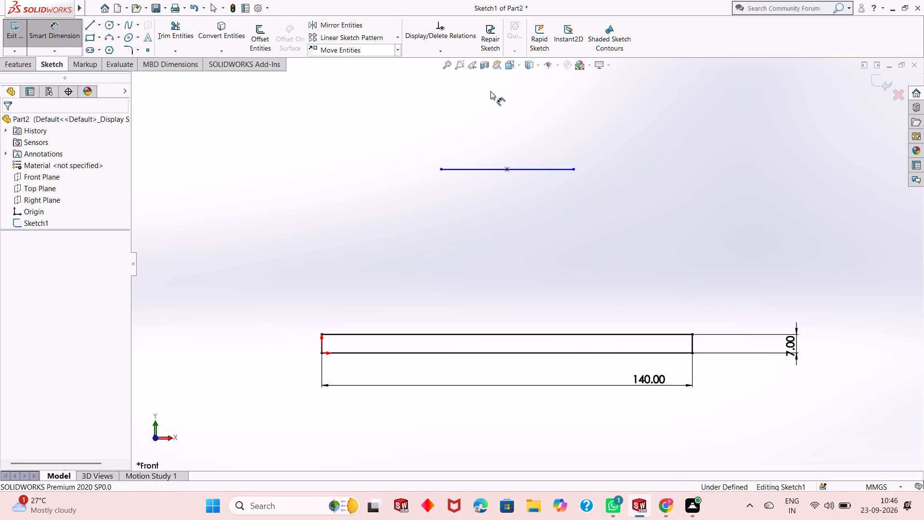
pyautogui.click(546, 170)
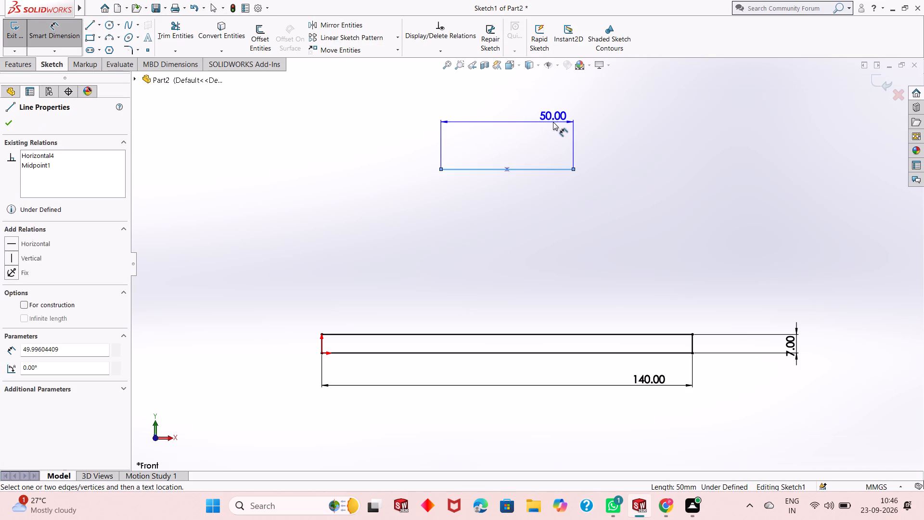
pyautogui.click(553, 122)
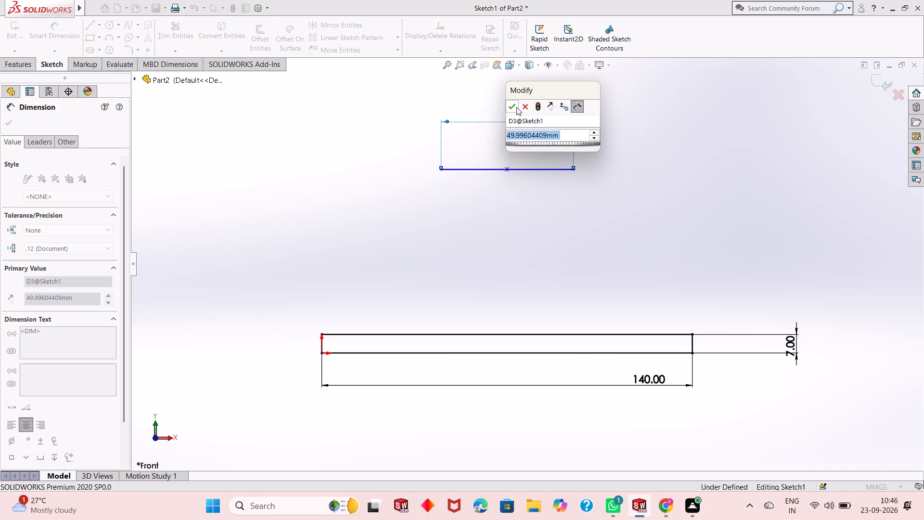
pyautogui.click(516, 107)
# Dimension the upper line's height above the base rectangle's bottom line as 48 mm.
pyautogui.click(517, 169)
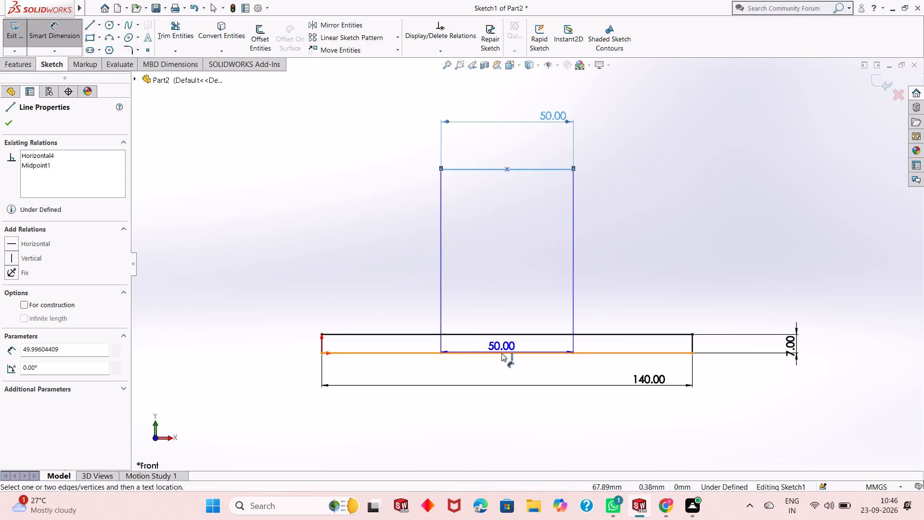
pyautogui.click(501, 351)
pyautogui.click(823, 359)
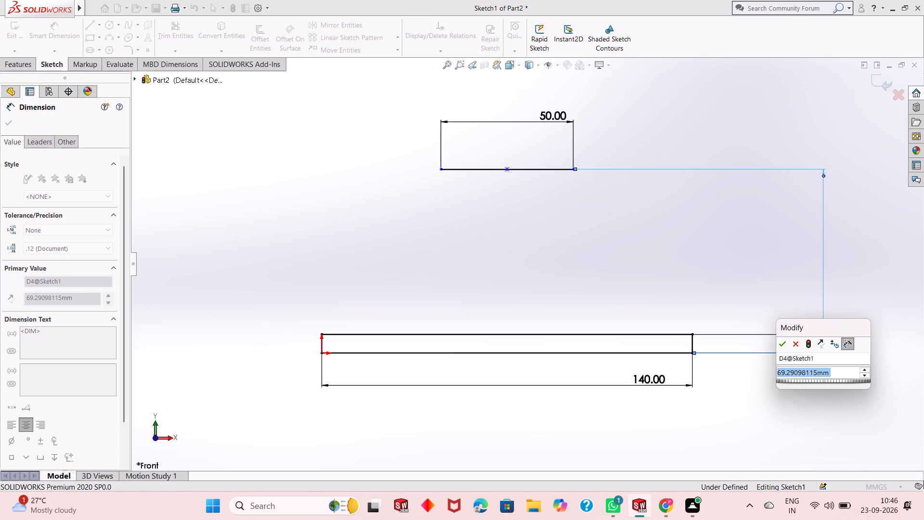
pyautogui.write('48')
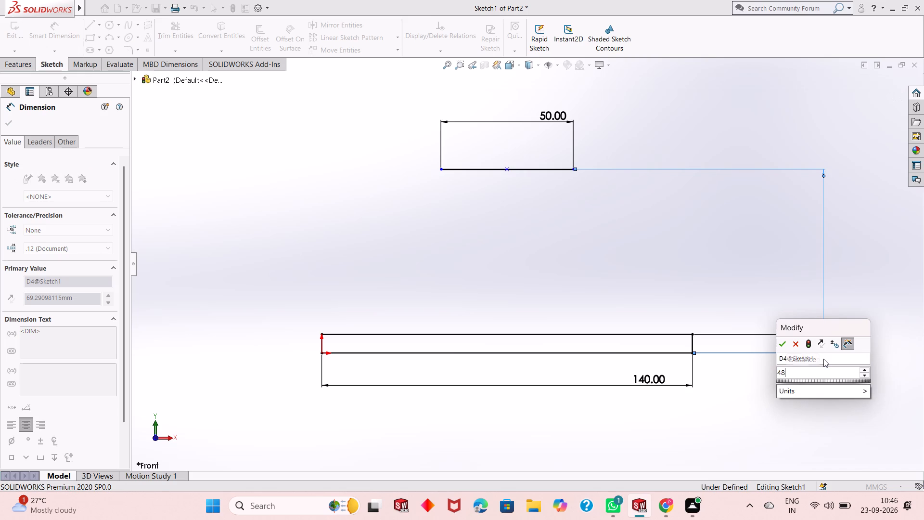
pyautogui.press('Return')
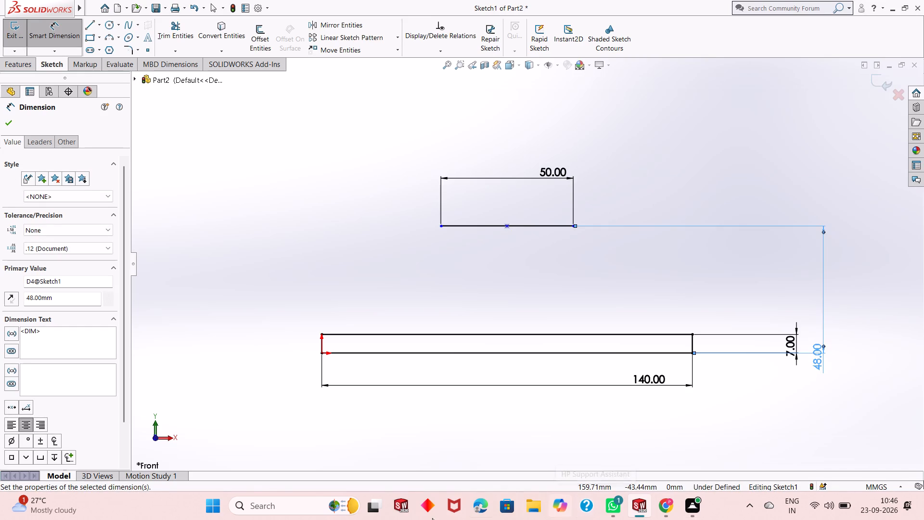
pyautogui.scroll(1, 225, 514)
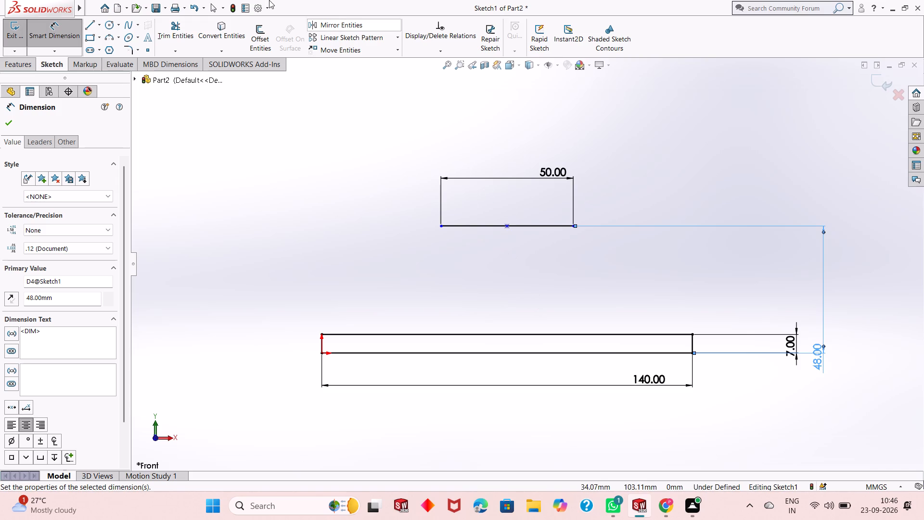
pyautogui.click(2, 123)
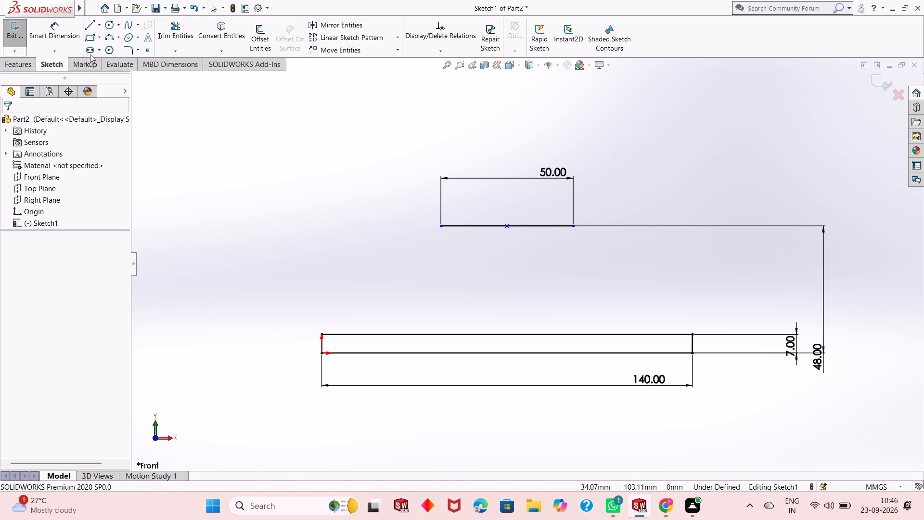
# Sketch two outward-slanting lines, each about 47 mm long, from the upper line's ends down to the base rectangle's top edge.
pyautogui.click(90, 21)
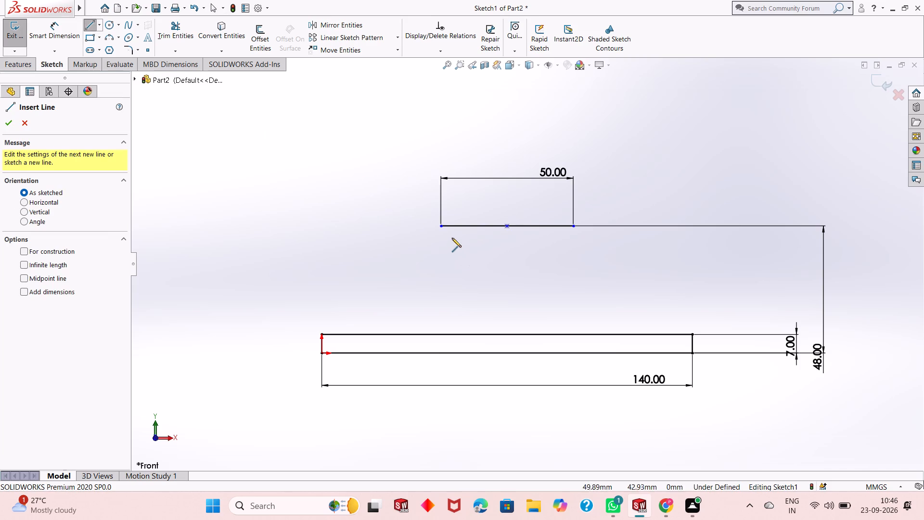
pyautogui.click(440, 227)
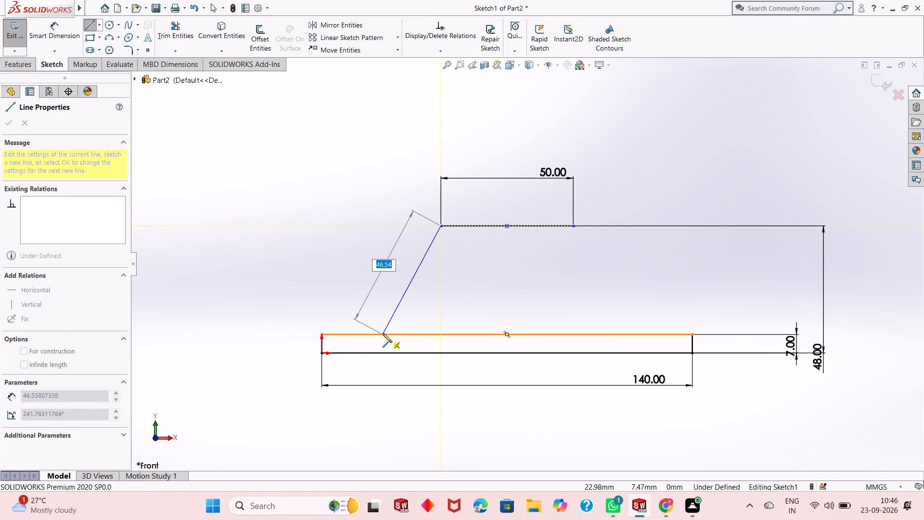
pyautogui.click(383, 333)
pyautogui.rightClick(394, 316)
pyautogui.click(411, 324)
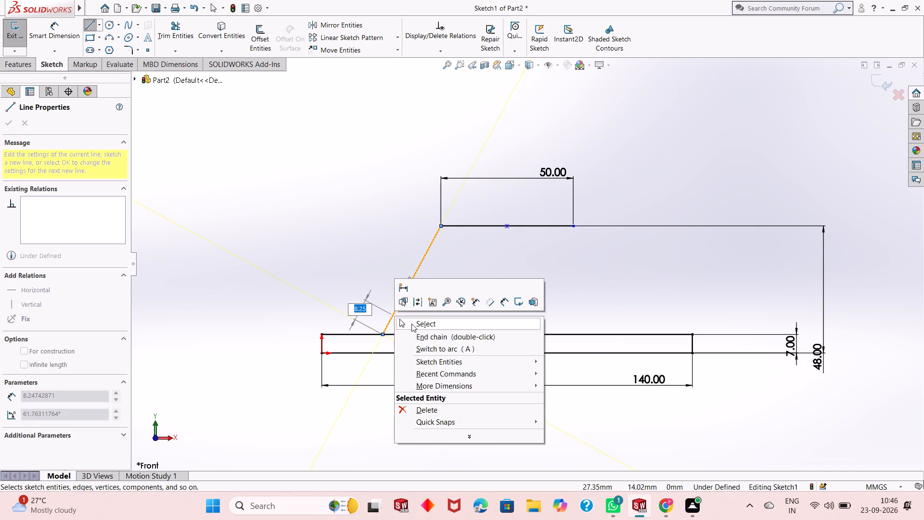
pyautogui.click(86, 29)
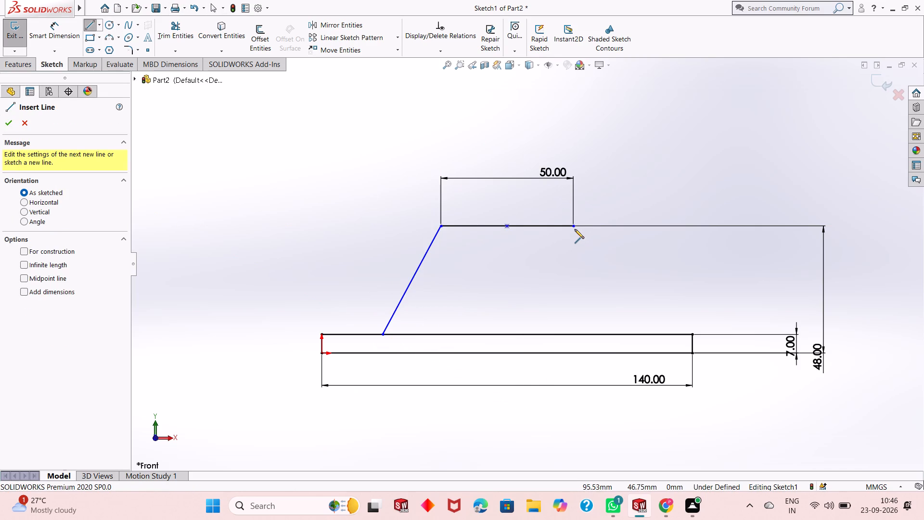
pyautogui.click(574, 228)
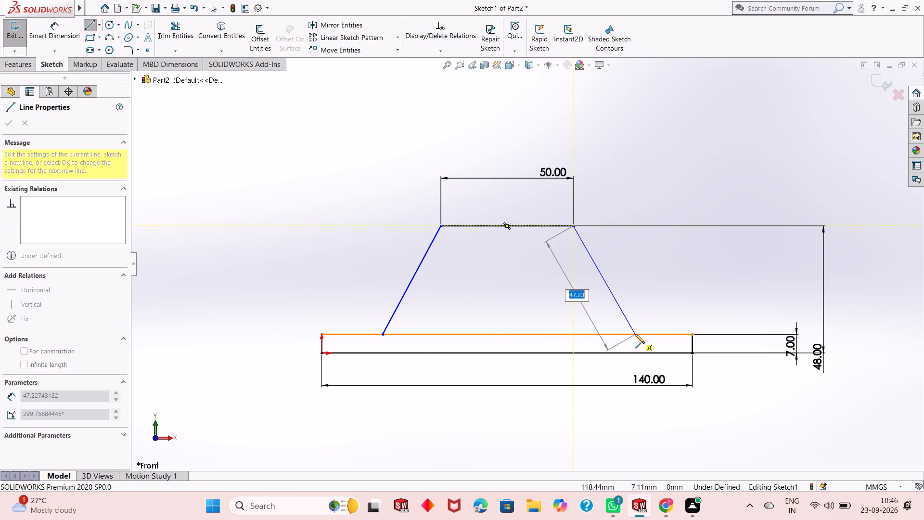
pyautogui.click(632, 333)
pyautogui.rightClick(631, 334)
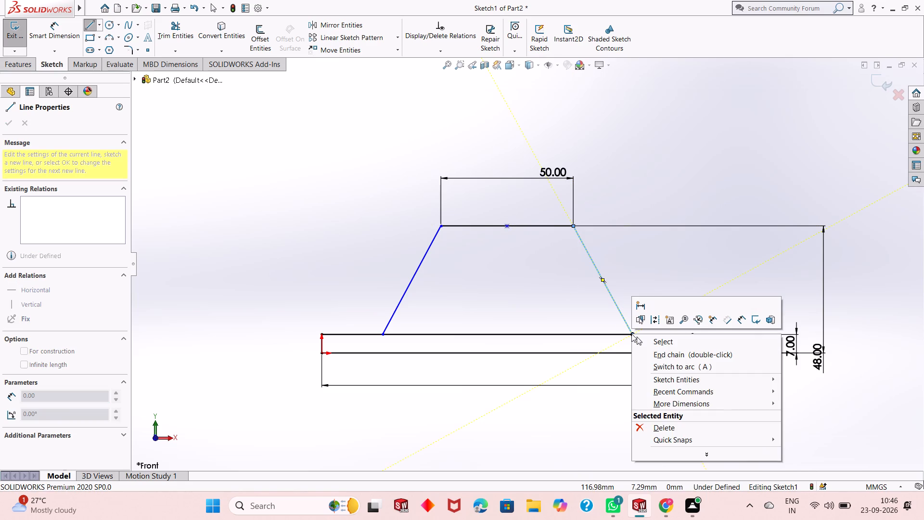
pyautogui.click(637, 340)
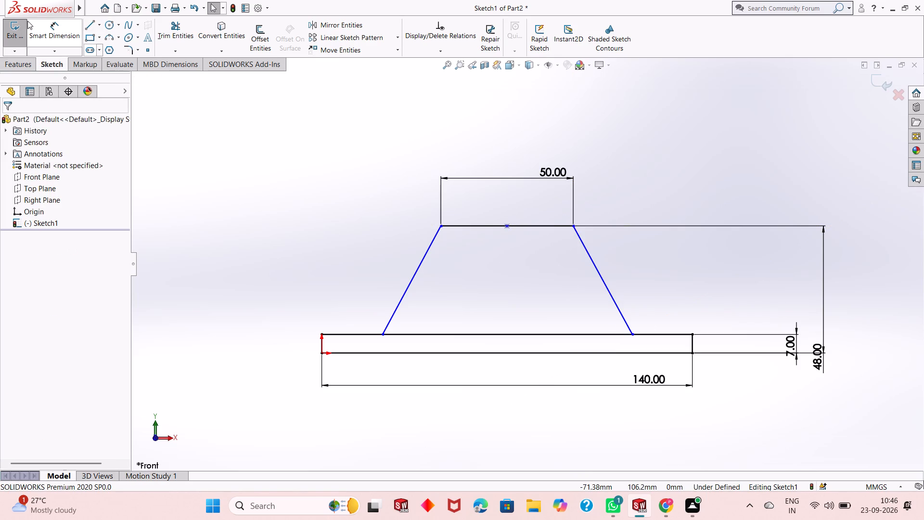
# Dimension the foot of each slanted line 20 mm from the nearest top corner of the base rectangle.
pyautogui.click(44, 37)
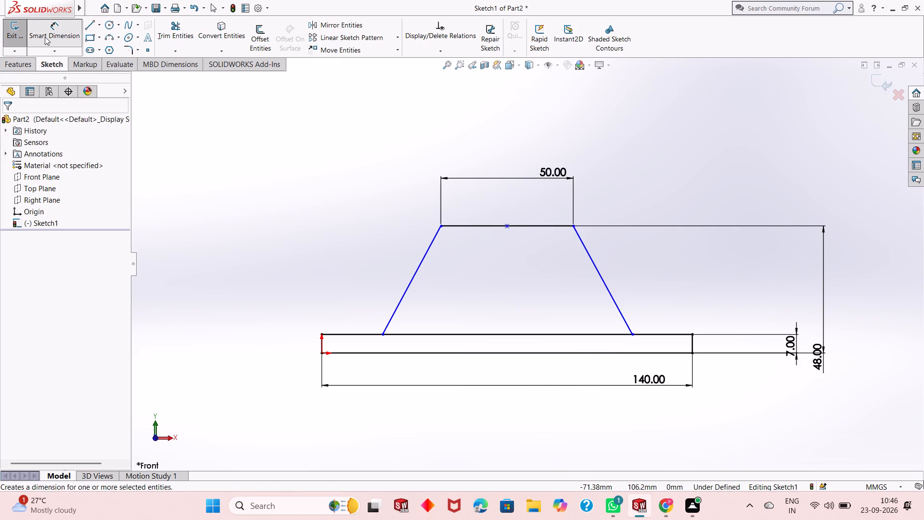
pyautogui.click(382, 336)
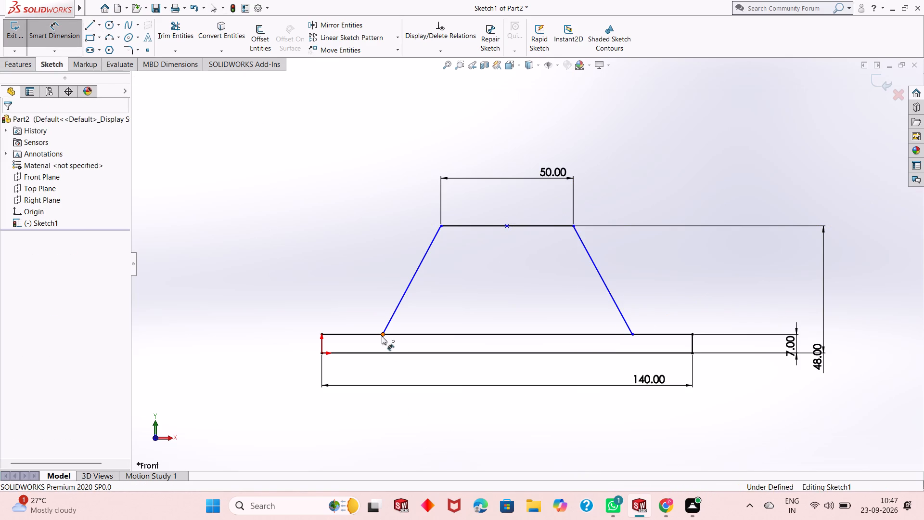
pyautogui.click(321, 335)
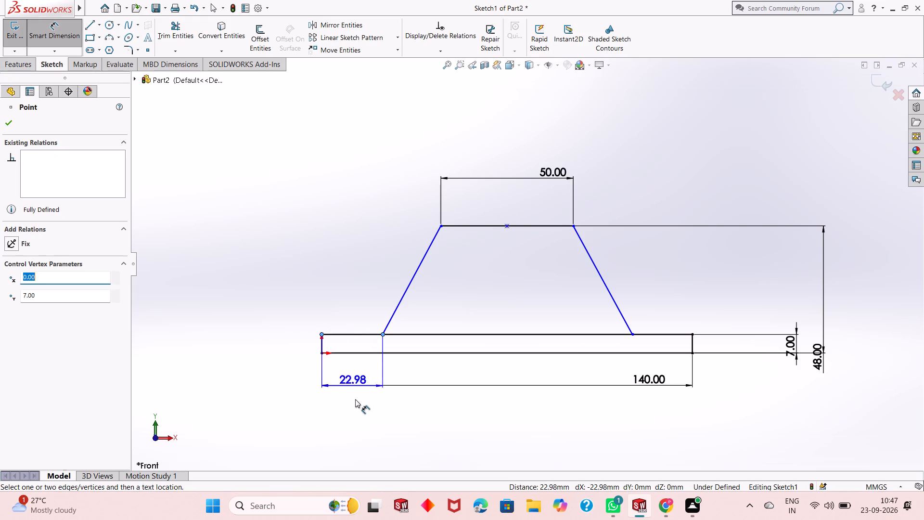
pyautogui.click(358, 412)
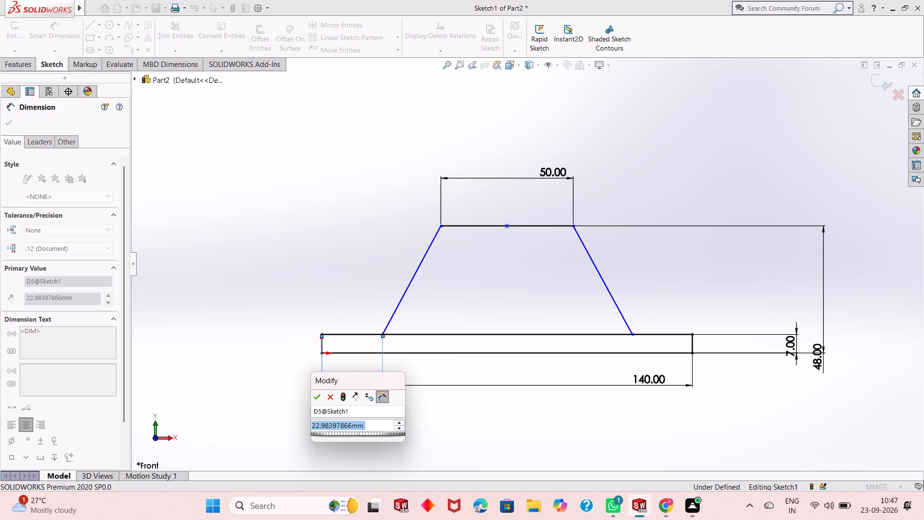
pyautogui.write('20')
pyautogui.press('Return')
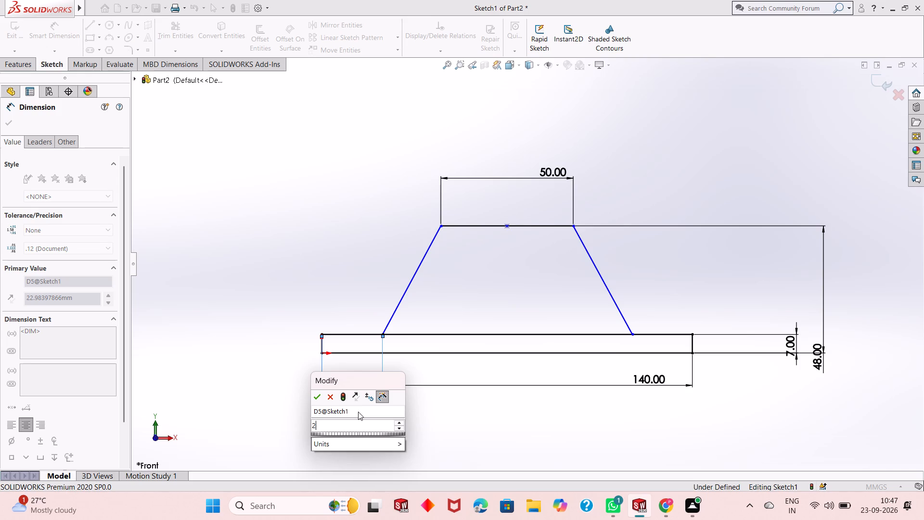
pyautogui.click(634, 336)
pyautogui.click(693, 337)
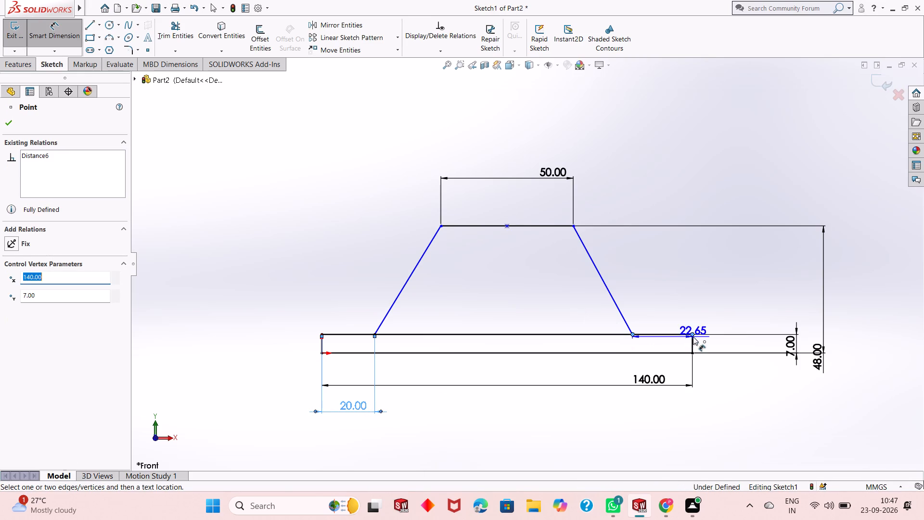
pyautogui.click(686, 407)
pyautogui.write('20')
pyautogui.press('Return')
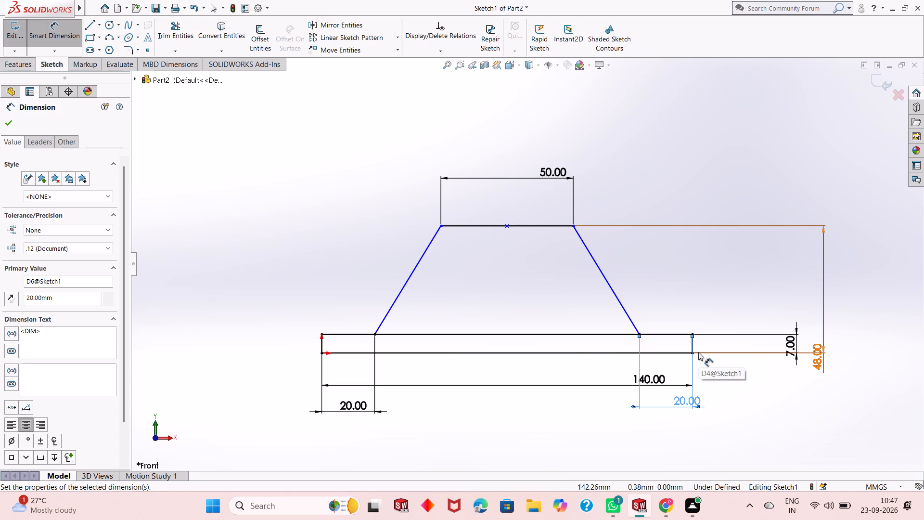
# Change the offsets of both slanted lines' feet from the rectangle's corners to 21 mm.
pyautogui.doubleClick(682, 403)
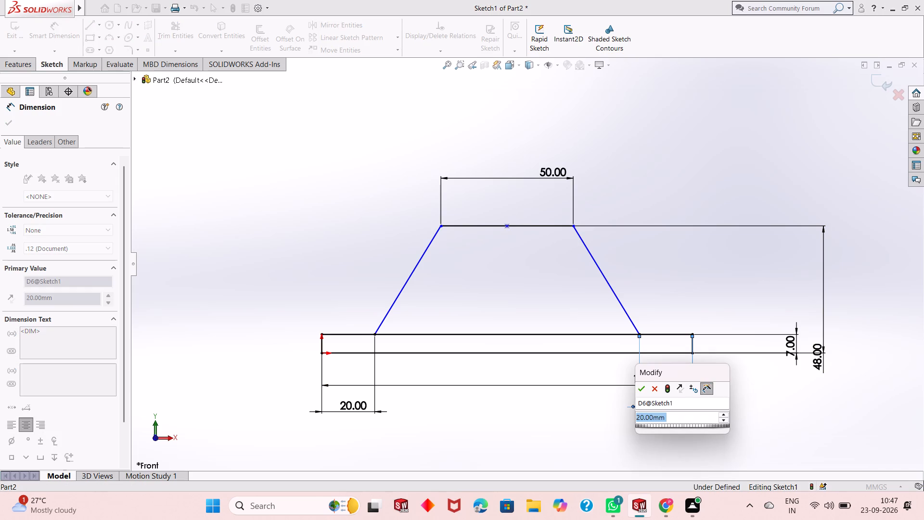
pyautogui.write('21')
pyautogui.press('Return')
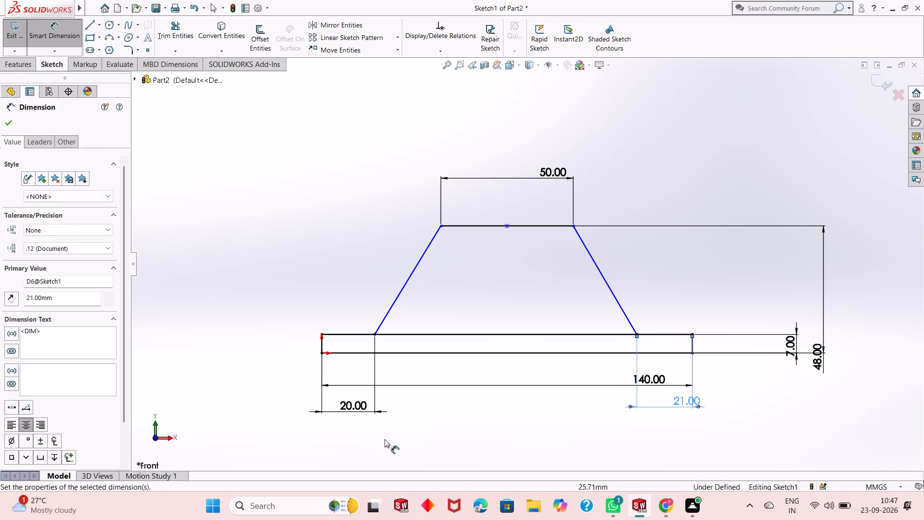
pyautogui.doubleClick(351, 405)
pyautogui.write('21')
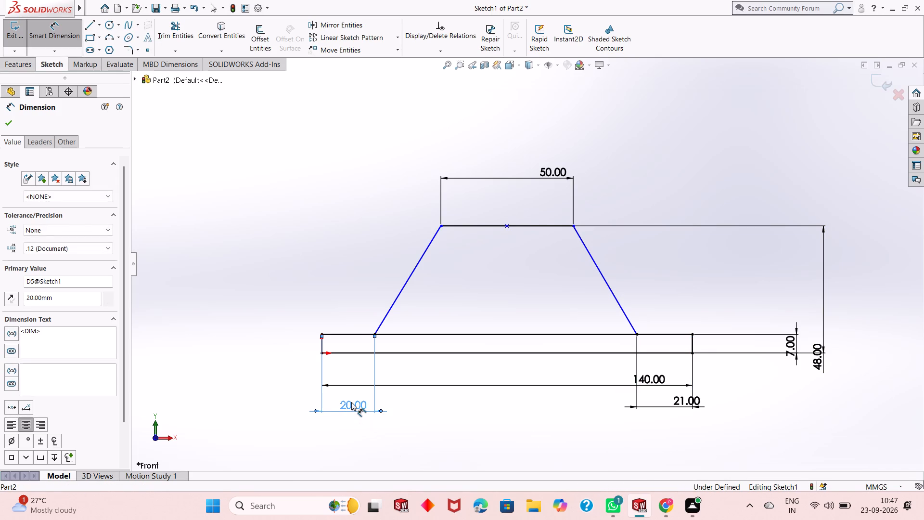
pyautogui.press('Return')
pyautogui.doubleClick(351, 402)
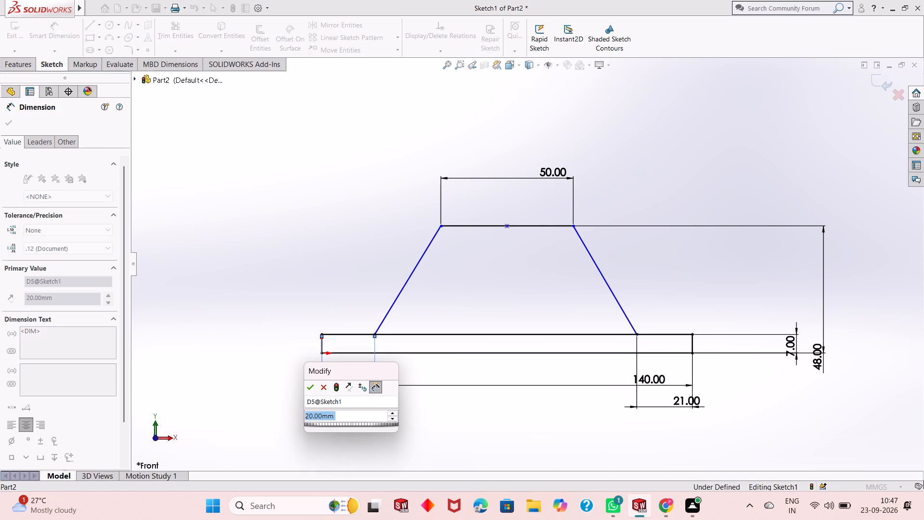
pyautogui.write('21')
pyautogui.press('Return')
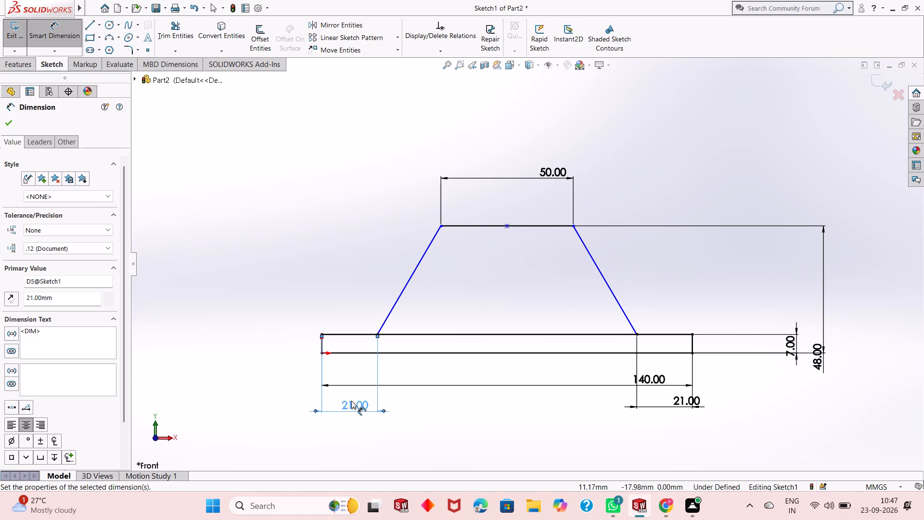
pyautogui.click(7, 126)
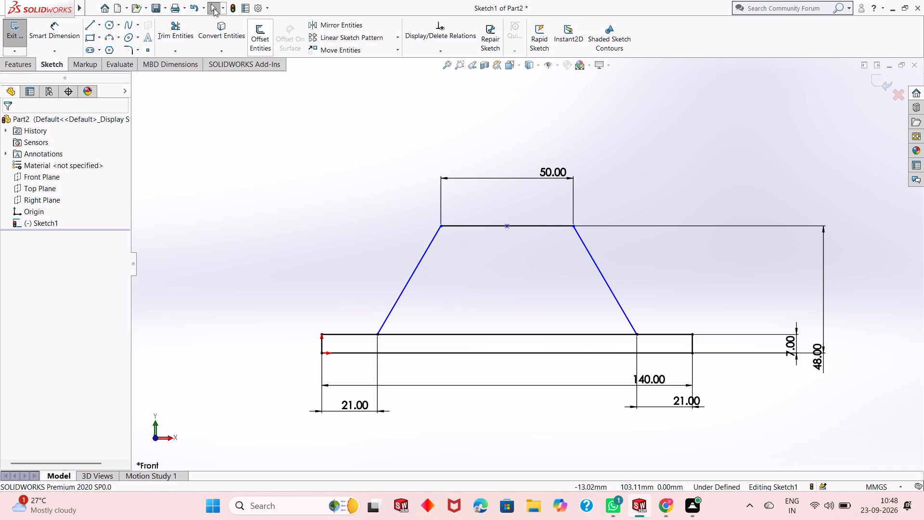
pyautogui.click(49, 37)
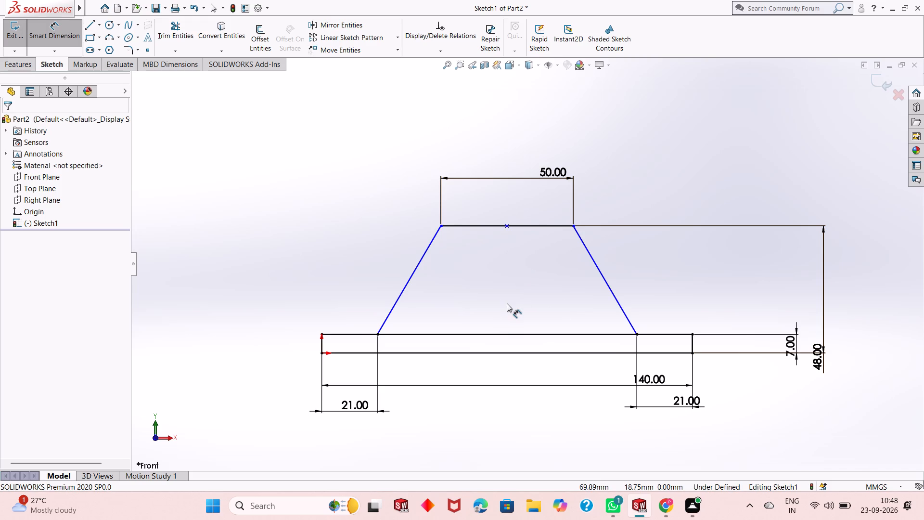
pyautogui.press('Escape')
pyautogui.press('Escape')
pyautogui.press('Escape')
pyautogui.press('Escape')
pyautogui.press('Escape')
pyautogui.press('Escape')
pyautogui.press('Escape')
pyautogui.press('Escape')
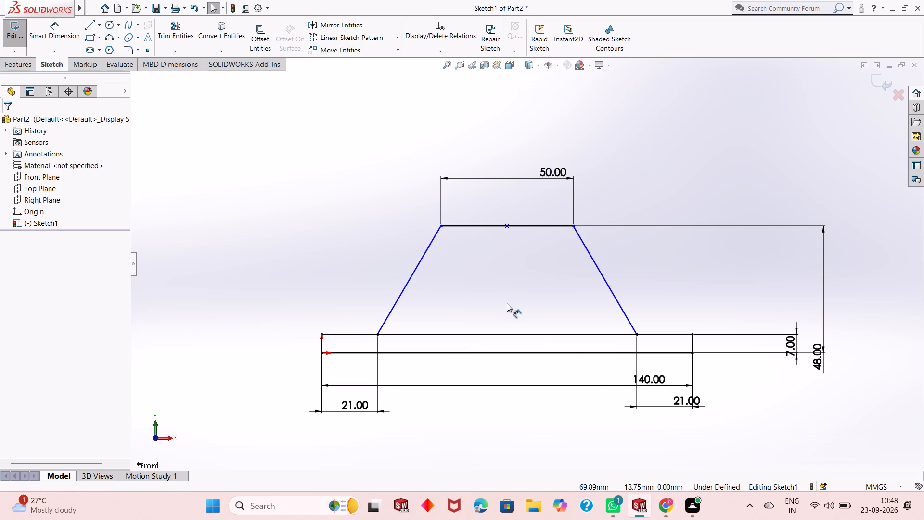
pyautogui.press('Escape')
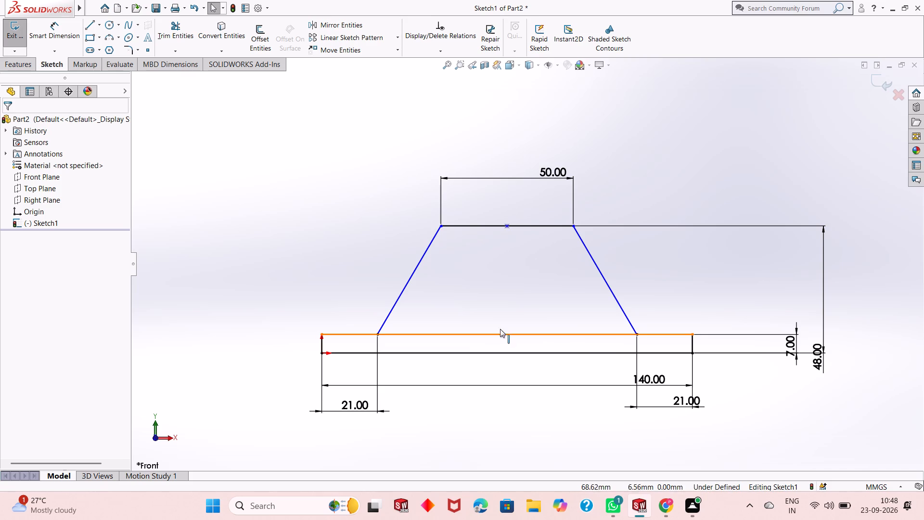
# Trim away the segment of the base rectangle's top edge between the feet of the two slanted lines.
pyautogui.click(174, 25)
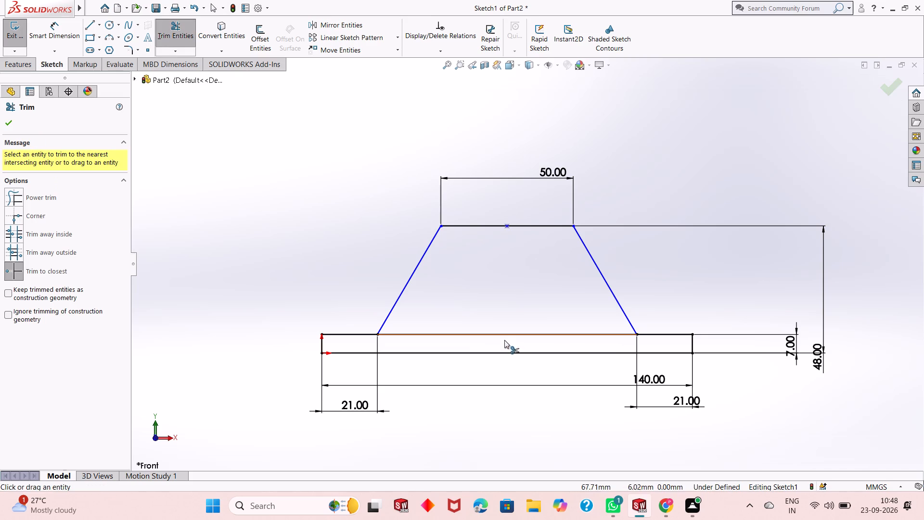
pyautogui.click(508, 336)
pyautogui.rightClick(198, 236)
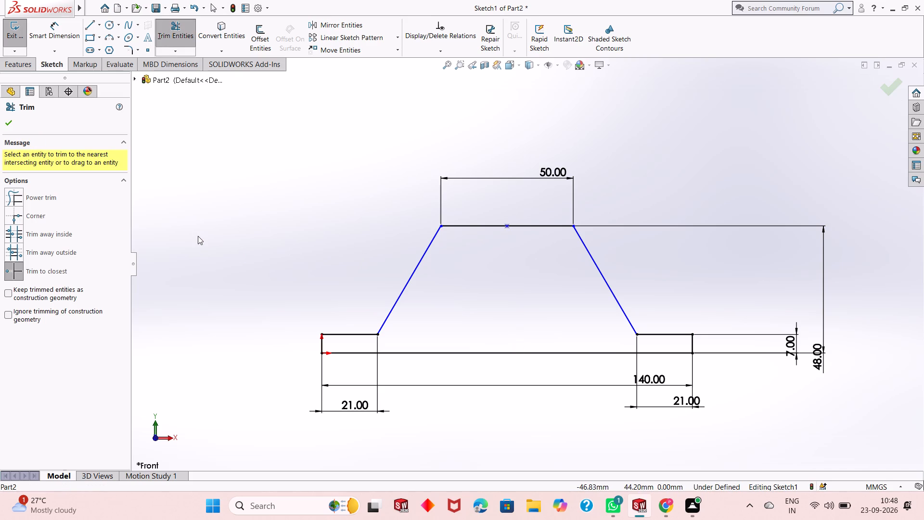
pyautogui.click(242, 269)
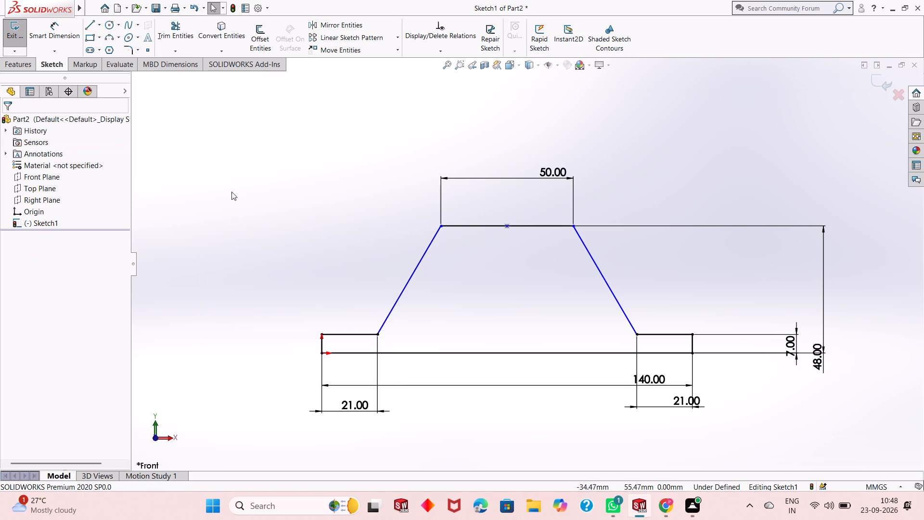
# Dimension the horizontal distance from the origin to the upper line's left endpoint, placing the dimension below the base.
pyautogui.click(59, 21)
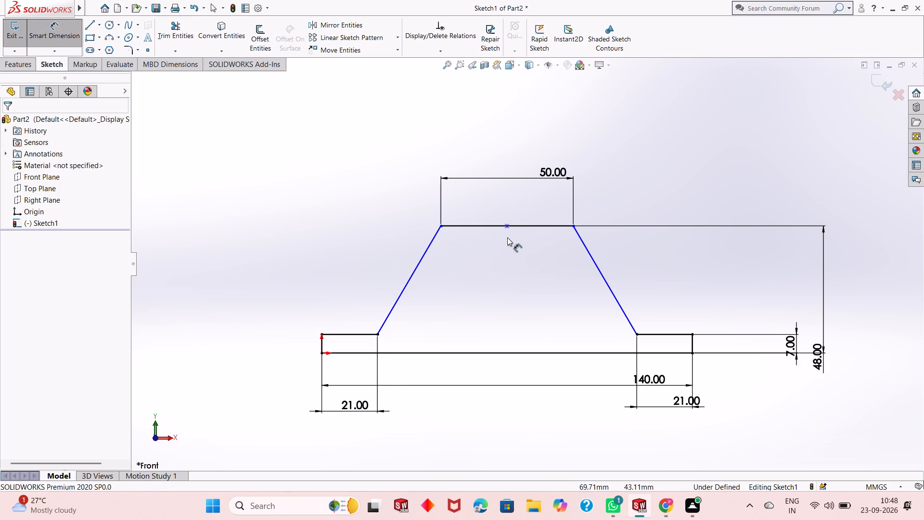
pyautogui.click(320, 354)
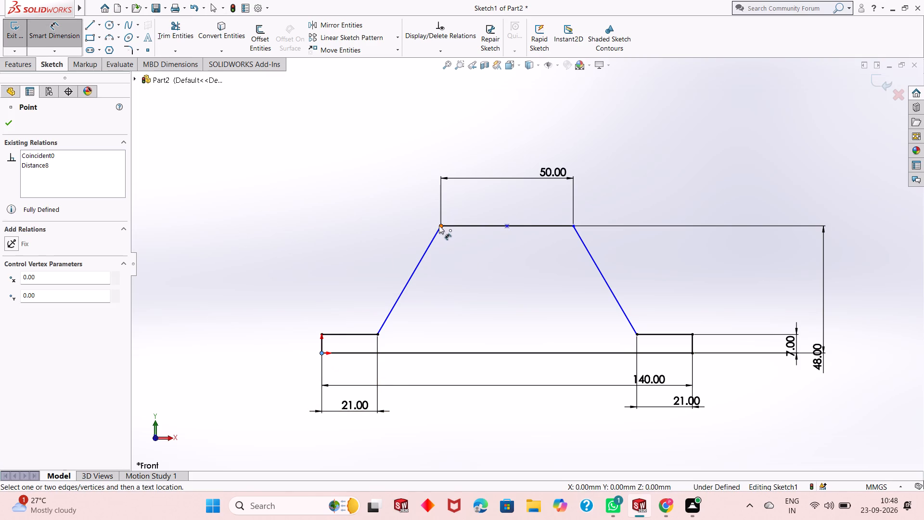
pyautogui.click(439, 226)
pyautogui.click(414, 453)
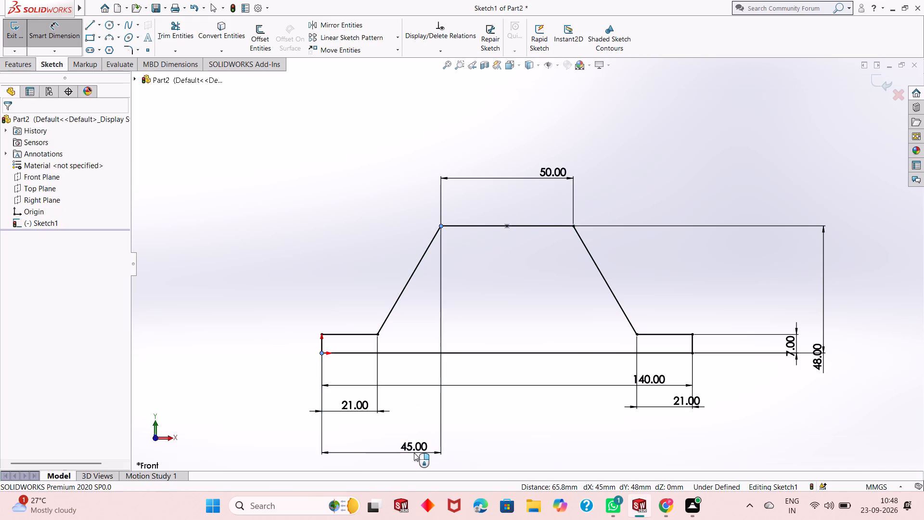
pyautogui.click(374, 442)
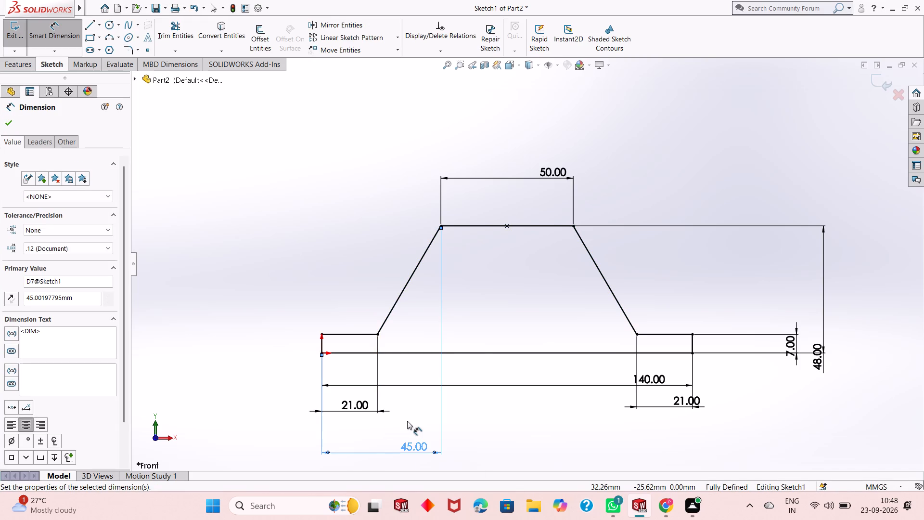
pyautogui.rightClick(290, 164)
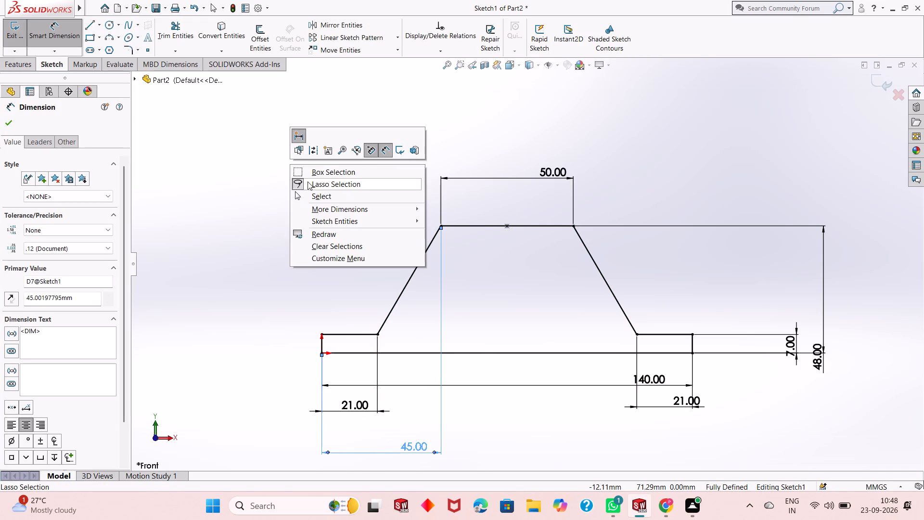
pyautogui.click(312, 192)
# Extrude the closed profile as a Blind Boss-Extrude with reversed direction and a depth of 50 mm.
pyautogui.scroll(3, 388, 283)
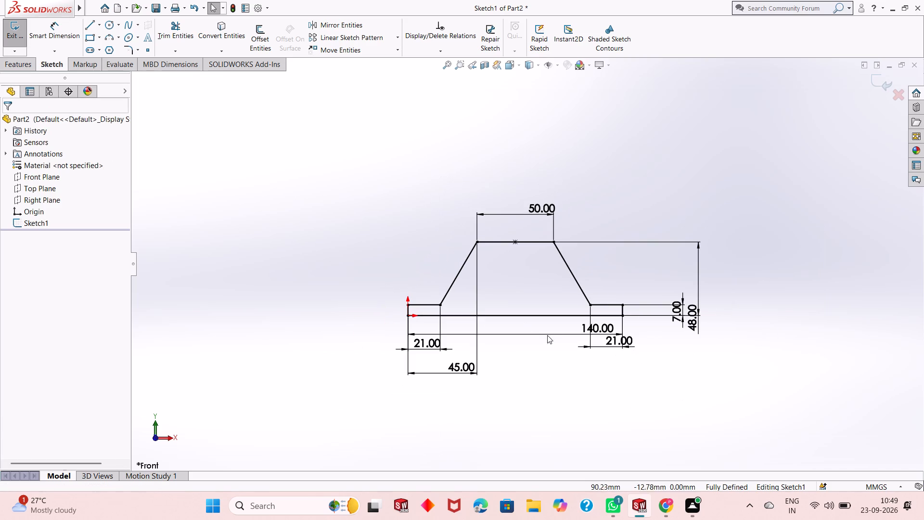
pyautogui.scroll(-2, 548, 245)
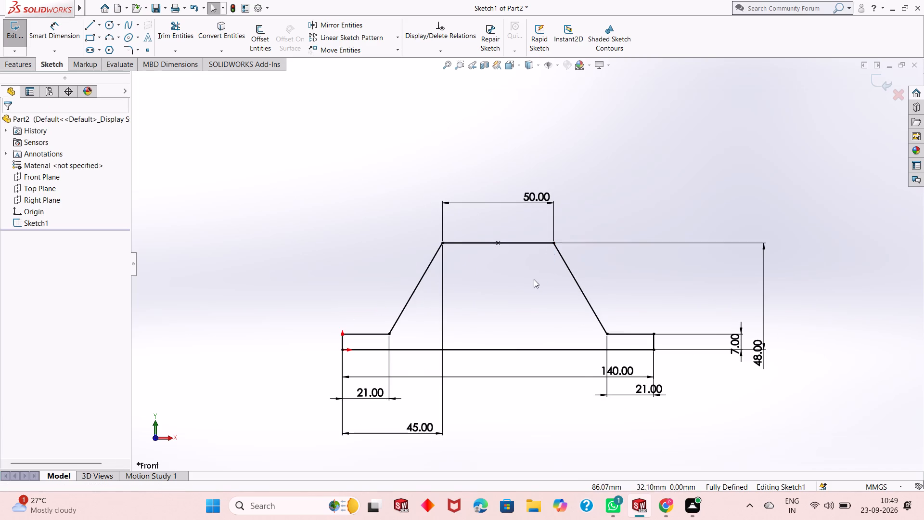
pyautogui.scroll(1, 533, 280)
pyautogui.scroll(-2, 539, 360)
pyautogui.scroll(1, 536, 358)
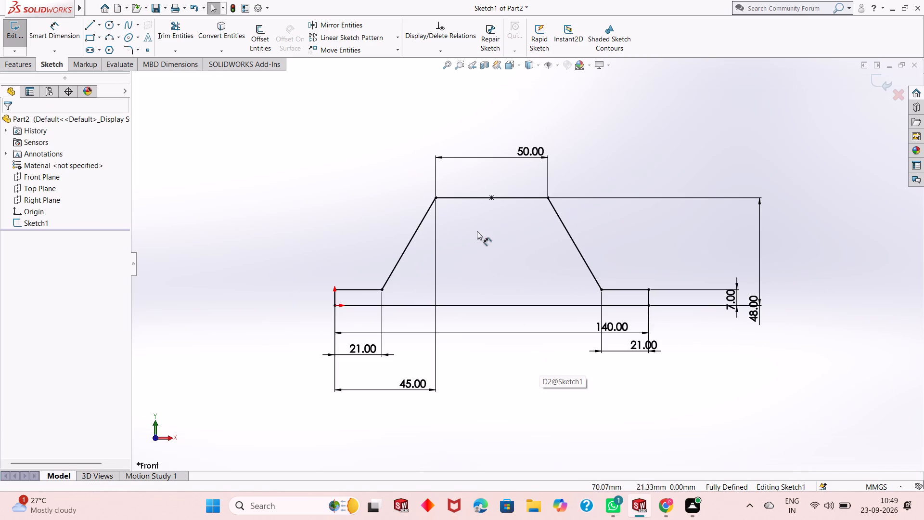
pyautogui.click(29, 65)
pyautogui.click(29, 44)
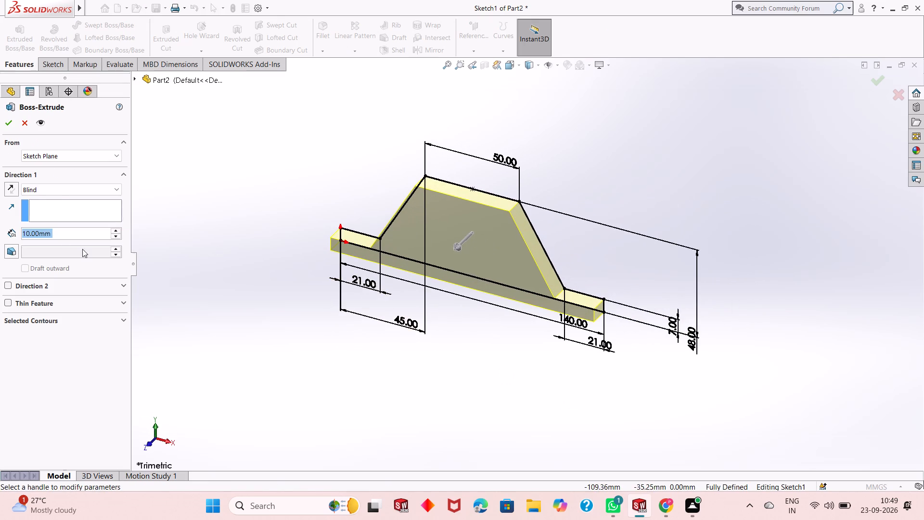
pyautogui.click(12, 193)
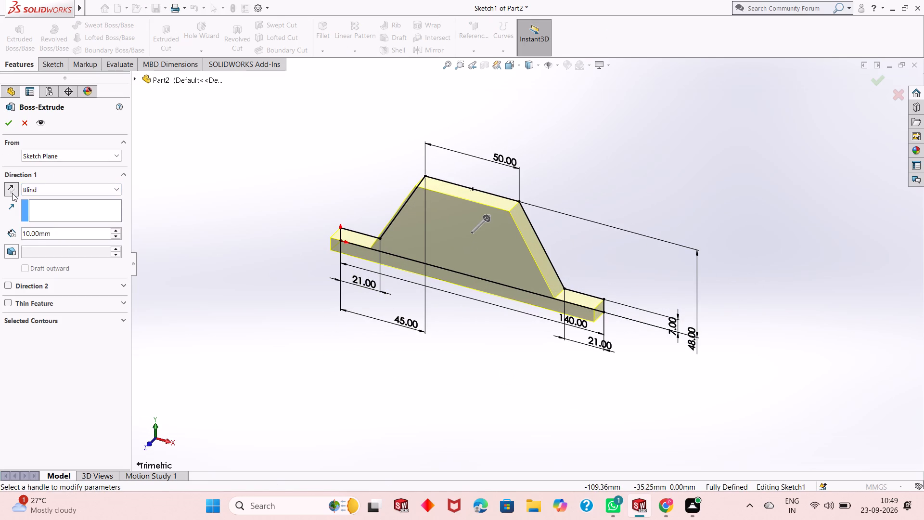
pyautogui.doubleClick(56, 234)
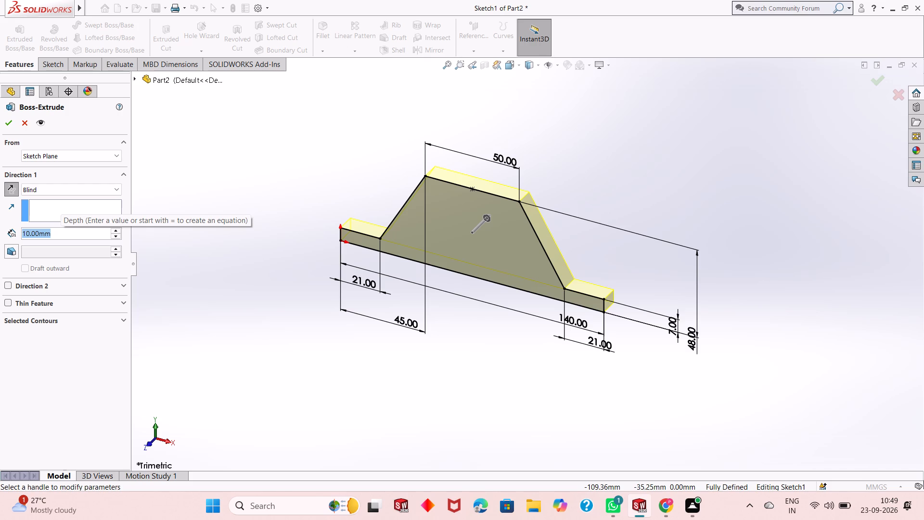
pyautogui.write('50')
pyautogui.press('Return')
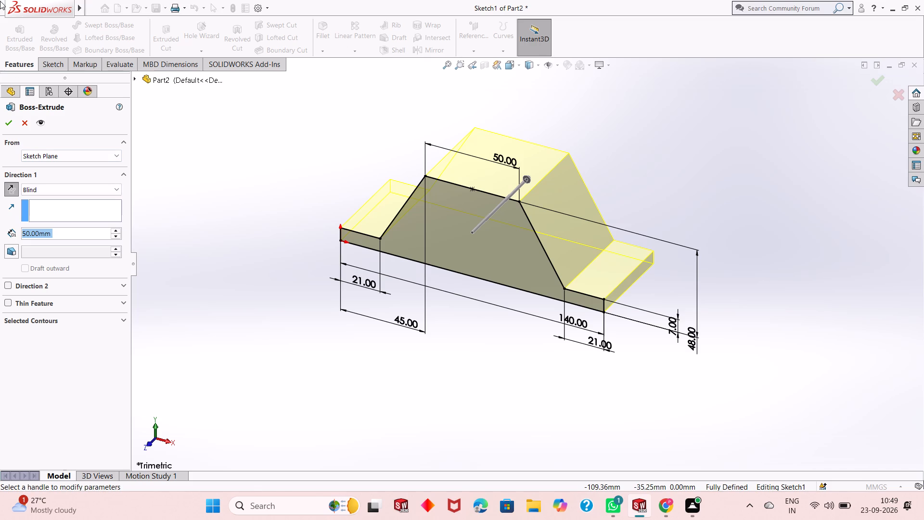
pyautogui.click(15, 125)
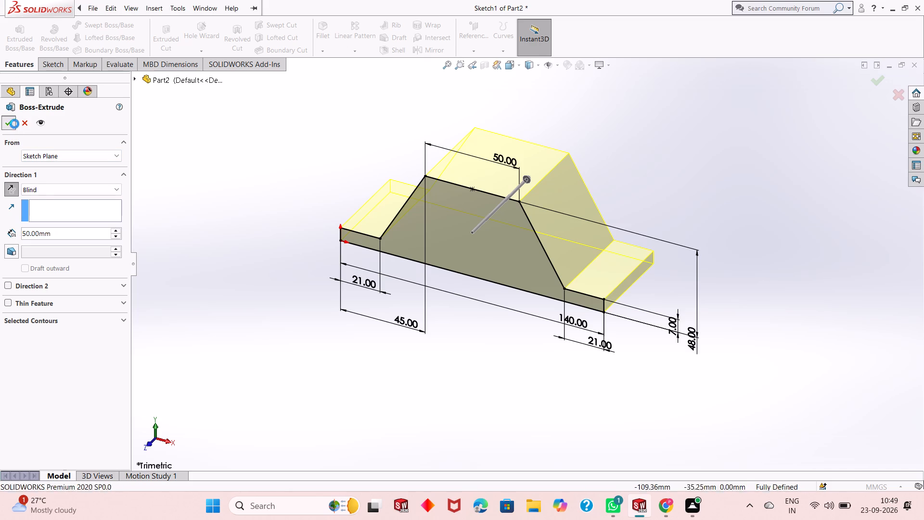
pyautogui.click(477, 318)
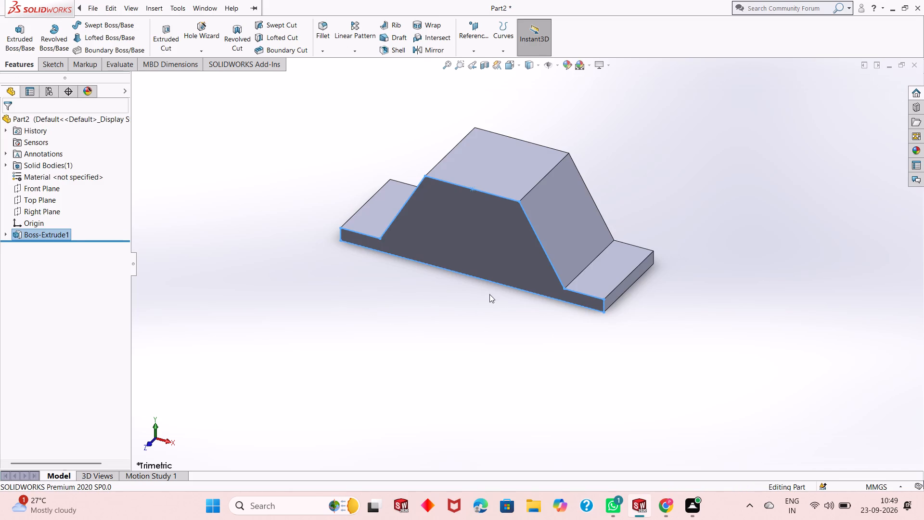
# Examine the extruded body's front, top, sloped faces and base flanges from several angles.
pyautogui.moveTo(490, 295); pyautogui.dragTo(518, 347, button='middle')
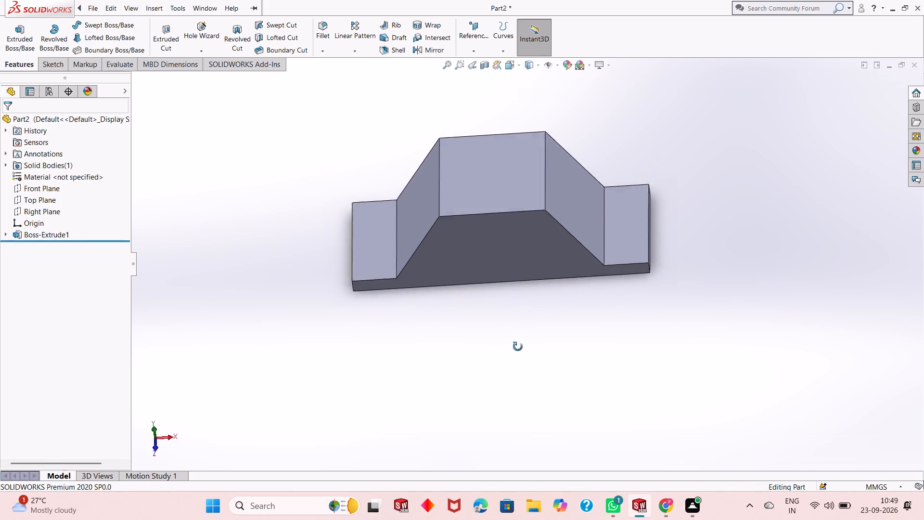
pyautogui.moveTo(518, 347); pyautogui.dragTo(466, 342, button='middle')
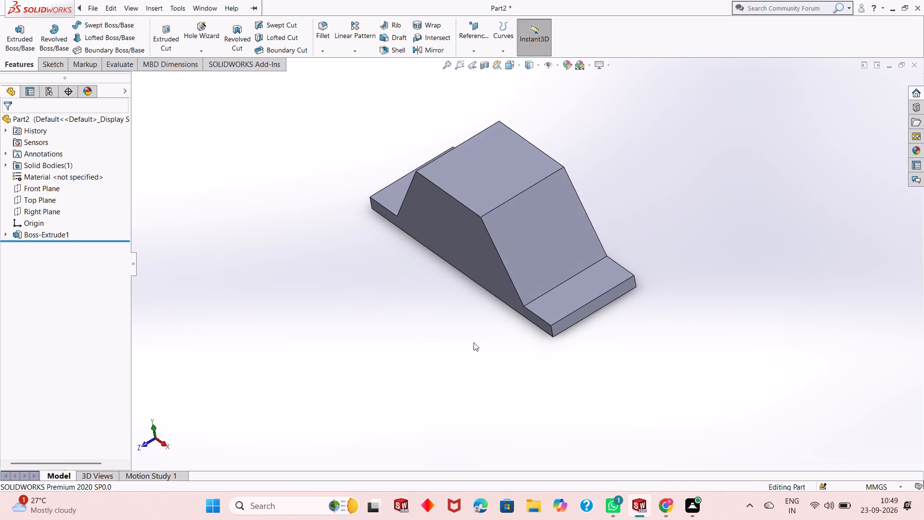
pyautogui.scroll(-4, 577, 330)
pyautogui.moveTo(578, 337); pyautogui.dragTo(625, 356, button='middle')
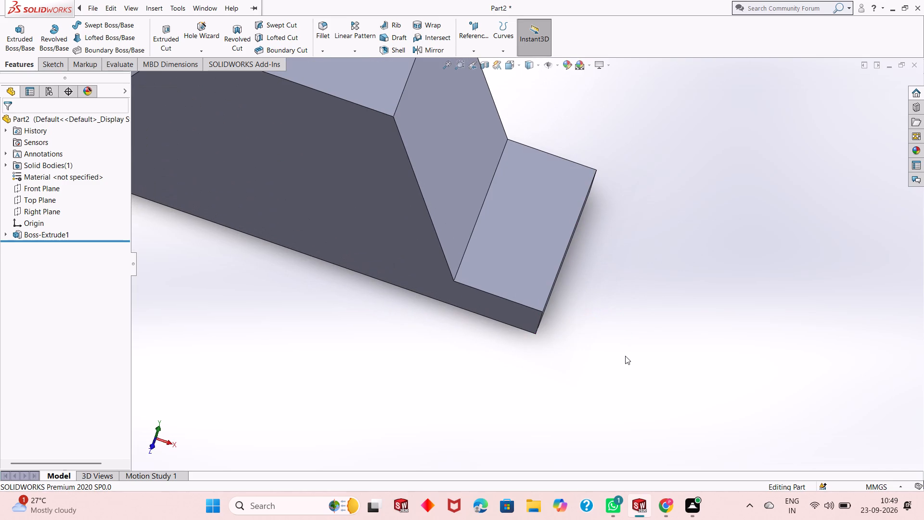
pyautogui.moveTo(593, 376); pyautogui.dragTo(605, 283, button='middle')
pyautogui.scroll(5, 600, 280)
pyautogui.moveTo(599, 280); pyautogui.dragTo(586, 266, button='middle')
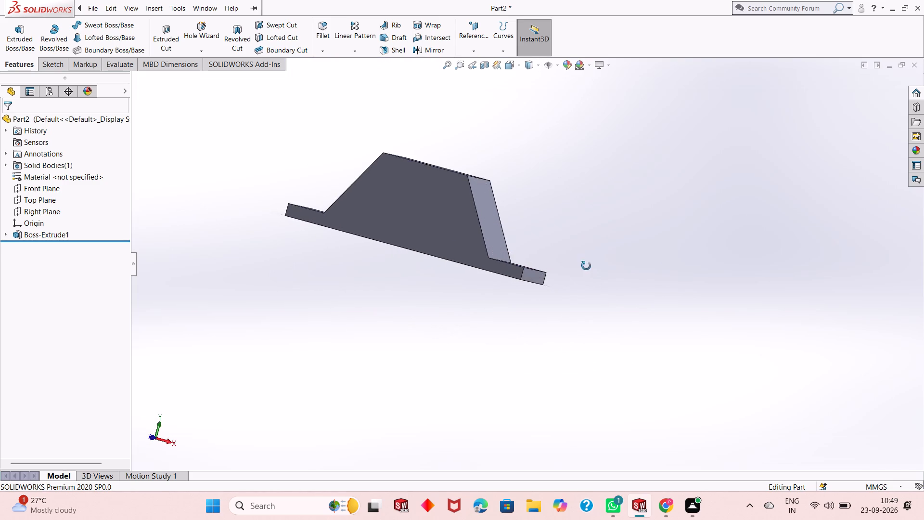
pyautogui.moveTo(586, 266); pyautogui.dragTo(594, 271, button='middle')
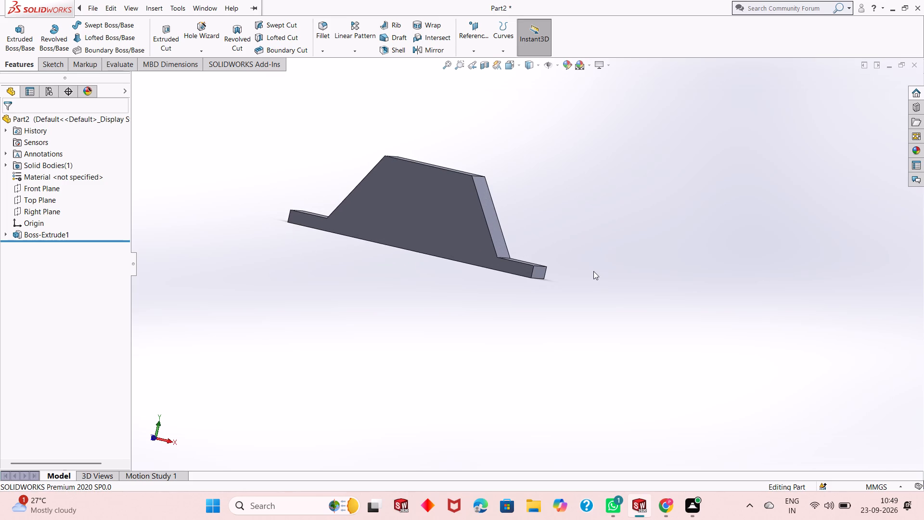
pyautogui.moveTo(586, 234); pyautogui.dragTo(567, 348, button='middle')
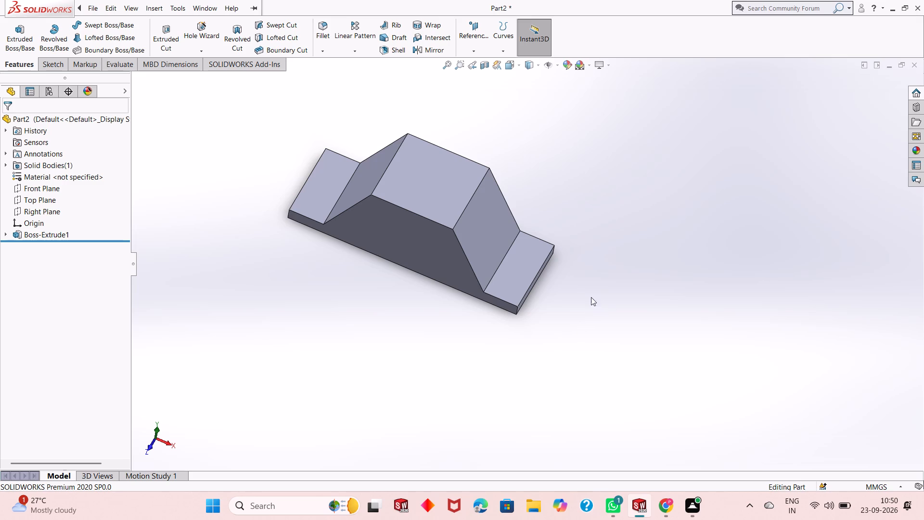
pyautogui.scroll(-4, 422, 156)
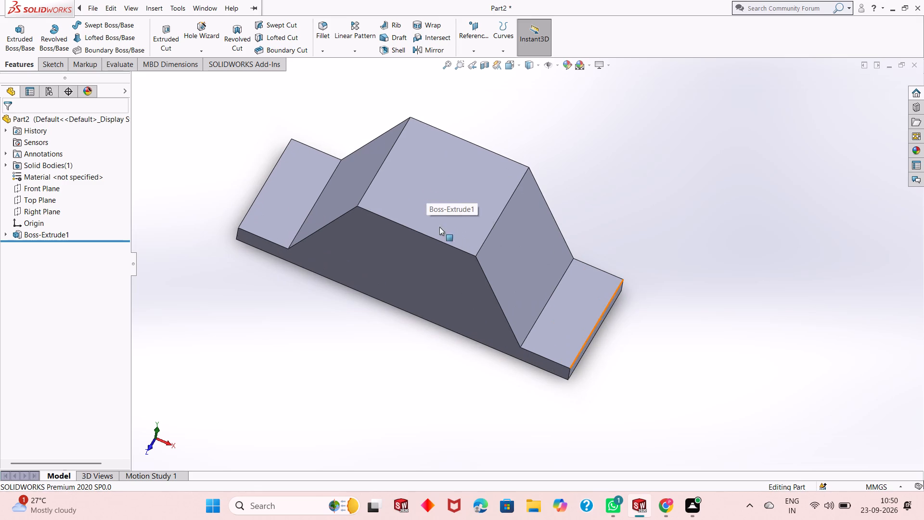
pyautogui.scroll(1, 443, 259)
pyautogui.scroll(-2, 438, 141)
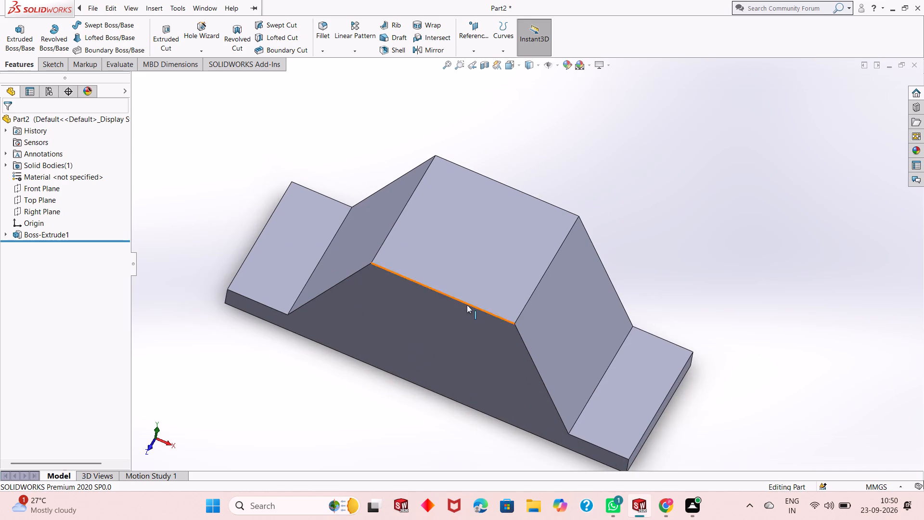
pyautogui.moveTo(467, 306); pyautogui.dragTo(467, 250, button='middle')
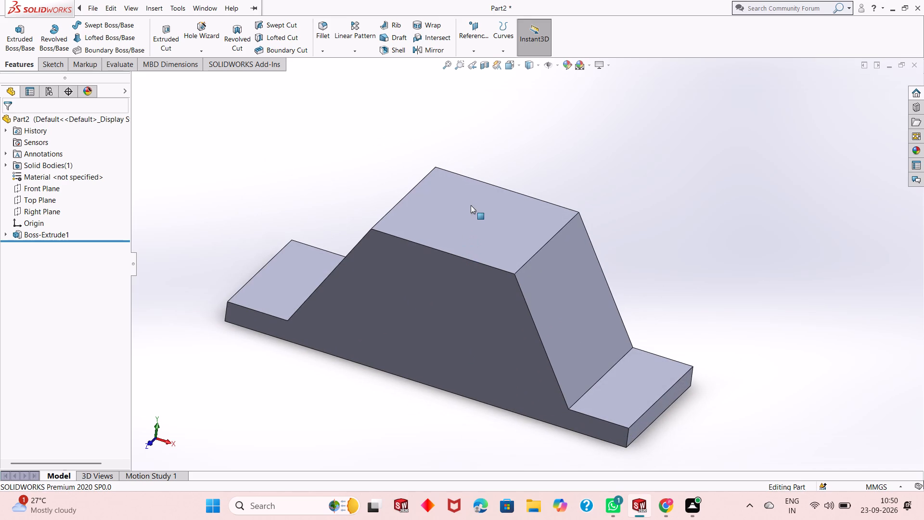
pyautogui.scroll(-2, 484, 213)
pyautogui.scroll(1, 486, 235)
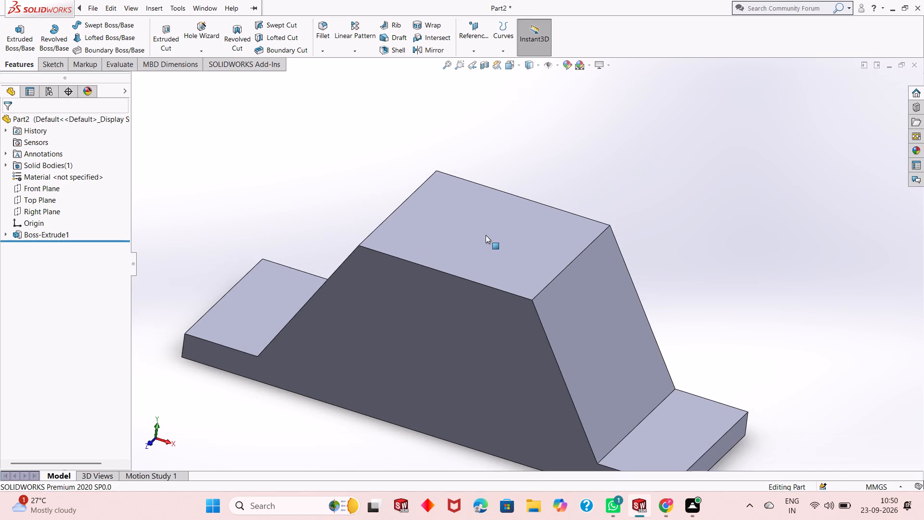
pyautogui.scroll(1, 486, 235)
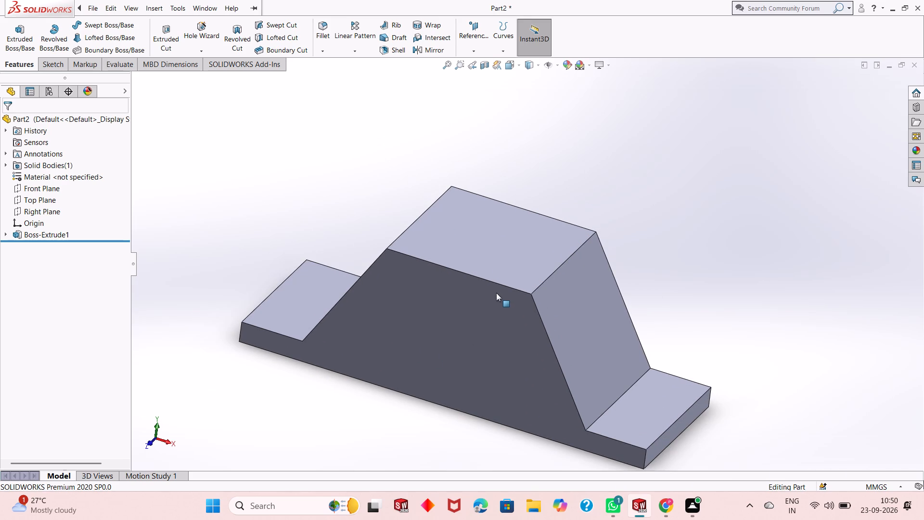
pyautogui.moveTo(496, 293); pyautogui.dragTo(491, 266, button='middle')
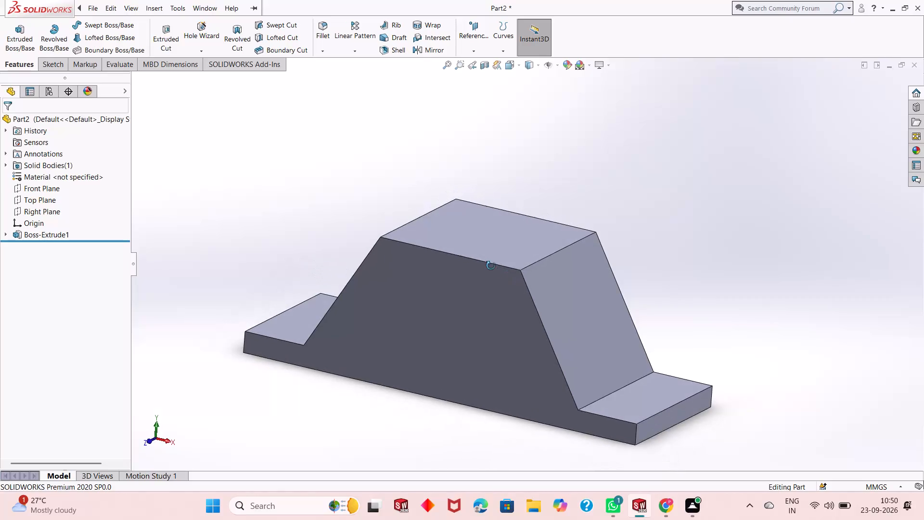
pyautogui.moveTo(491, 266); pyautogui.dragTo(491, 265, button='middle')
pyautogui.scroll(-2, 491, 262)
pyautogui.scroll(2, 491, 262)
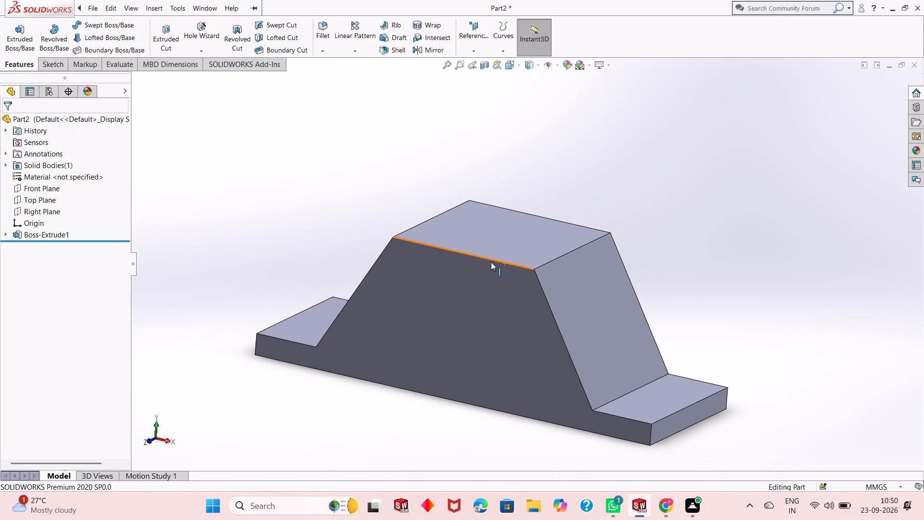
pyautogui.moveTo(497, 278); pyautogui.dragTo(500, 292, button='middle')
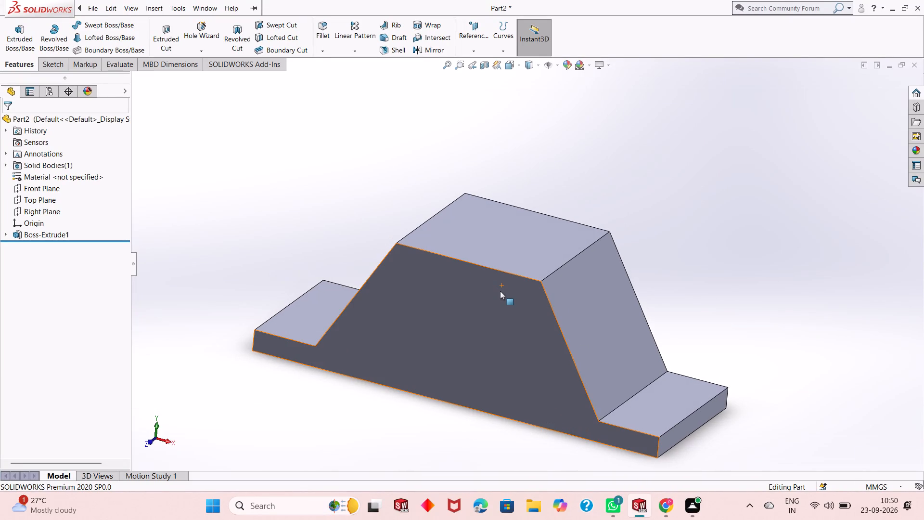
pyautogui.scroll(-1, 524, 246)
pyautogui.scroll(1, 524, 247)
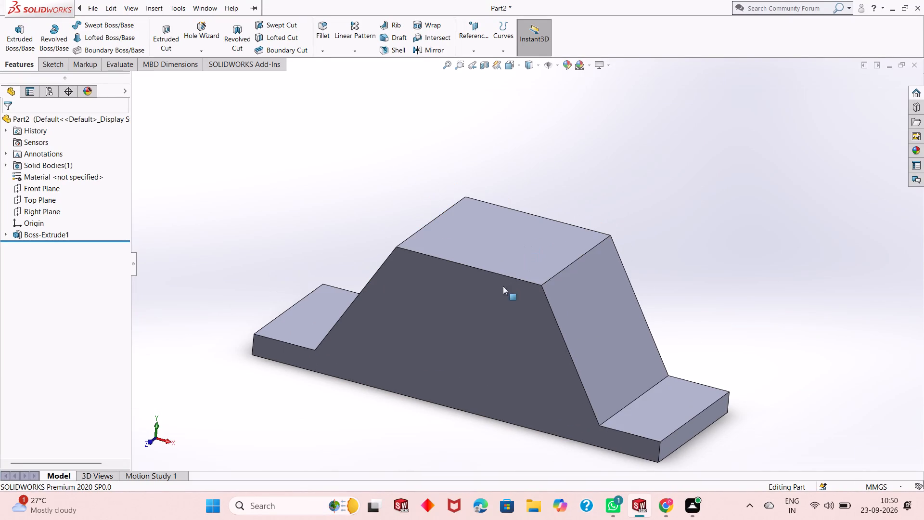
# Start a sketch on the trapezoid's top face and draw a circle of about 15.3 mm radius centred on that face.
pyautogui.click(516, 245)
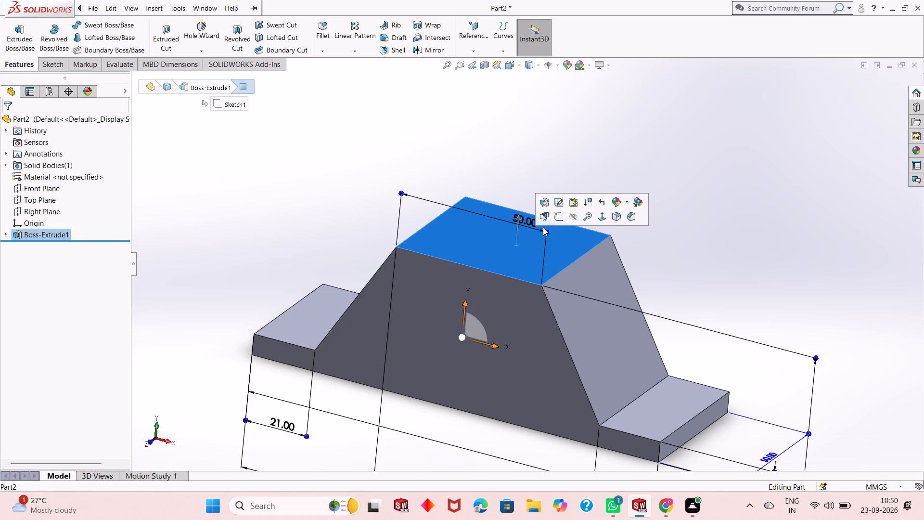
pyautogui.click(563, 221)
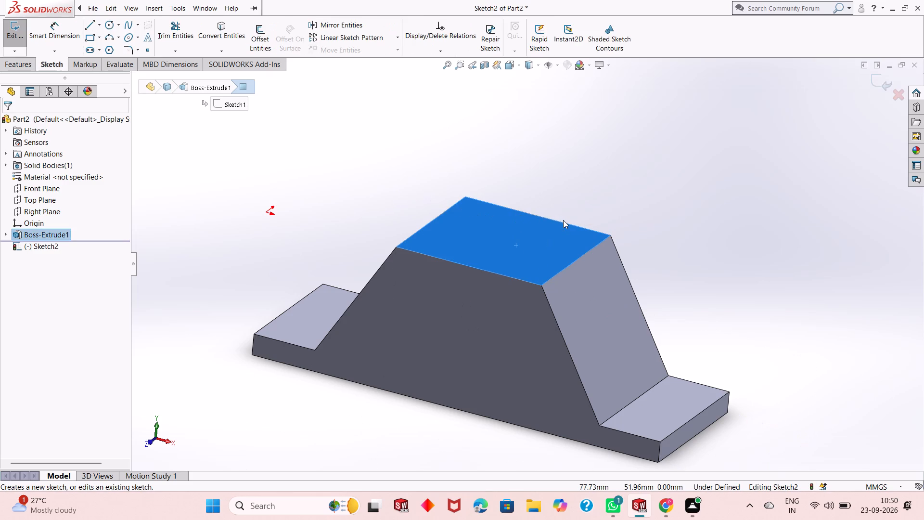
pyautogui.hotkey('ctrl', '8')
pyautogui.press('Escape')
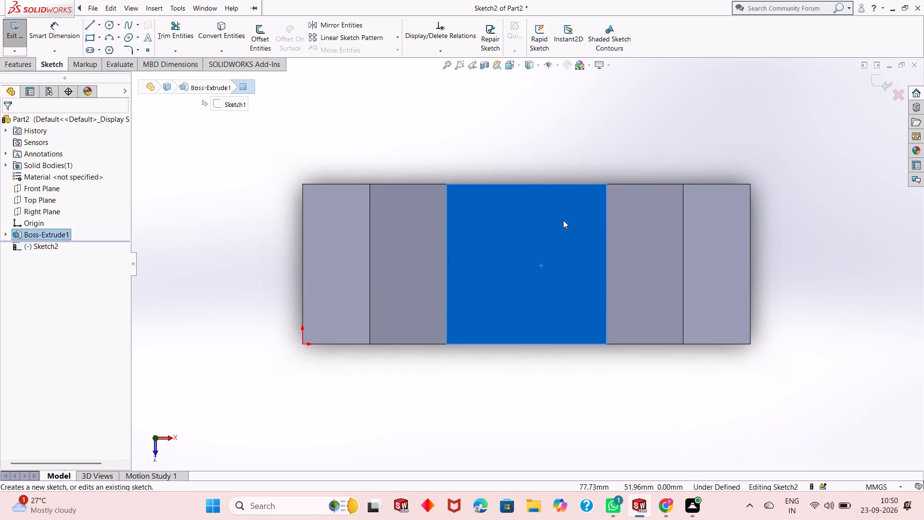
pyautogui.click(361, 122)
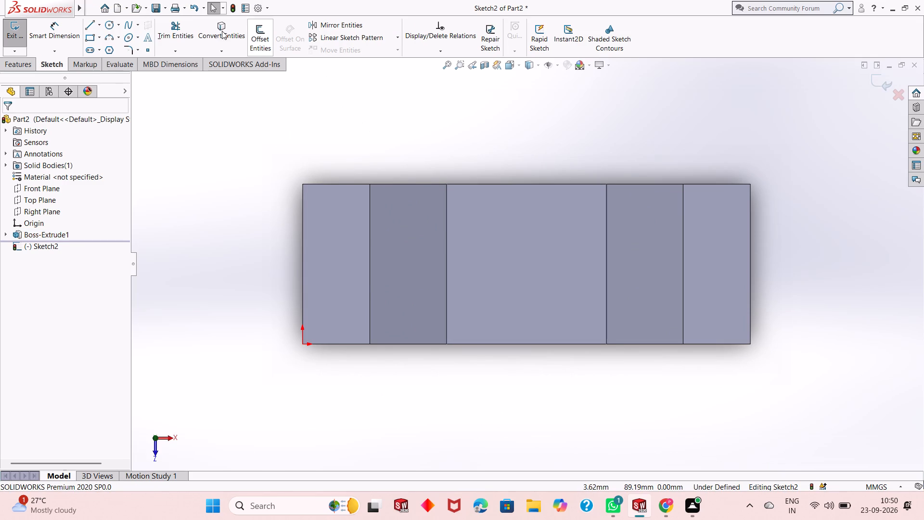
pyautogui.click(112, 22)
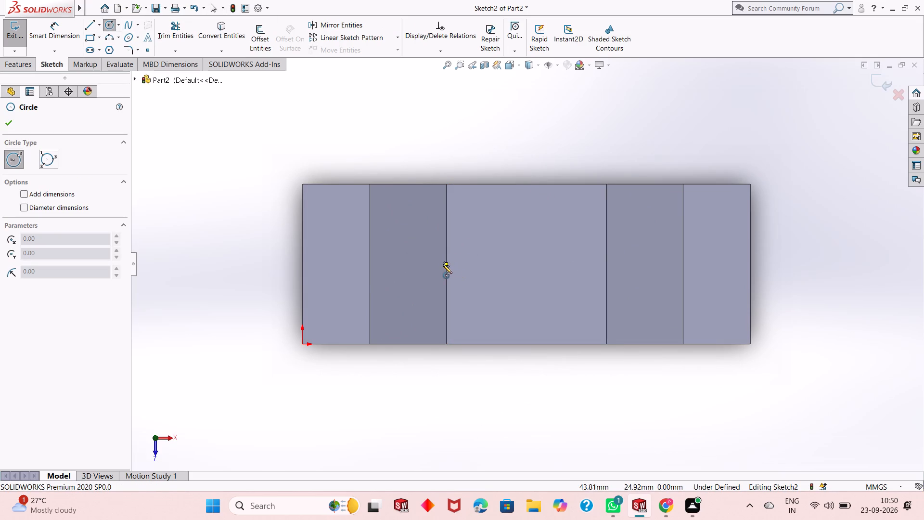
pyautogui.click(529, 267)
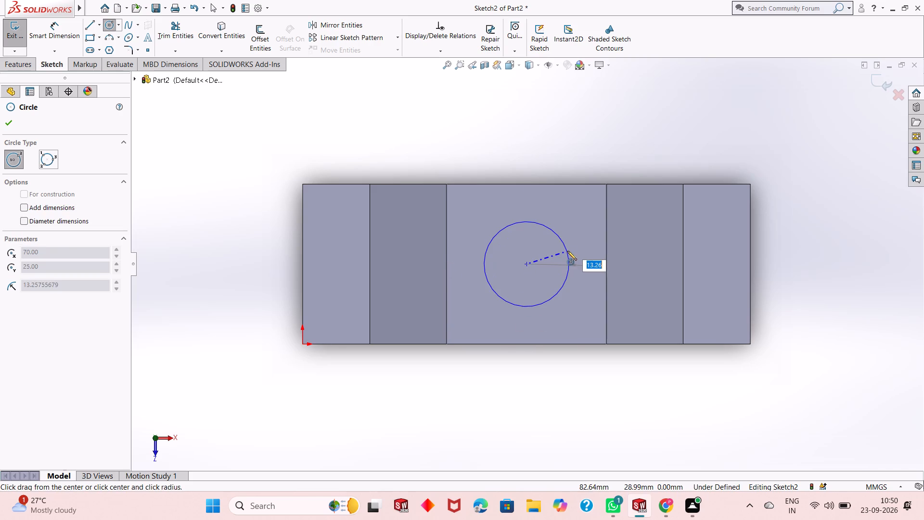
pyautogui.click(572, 246)
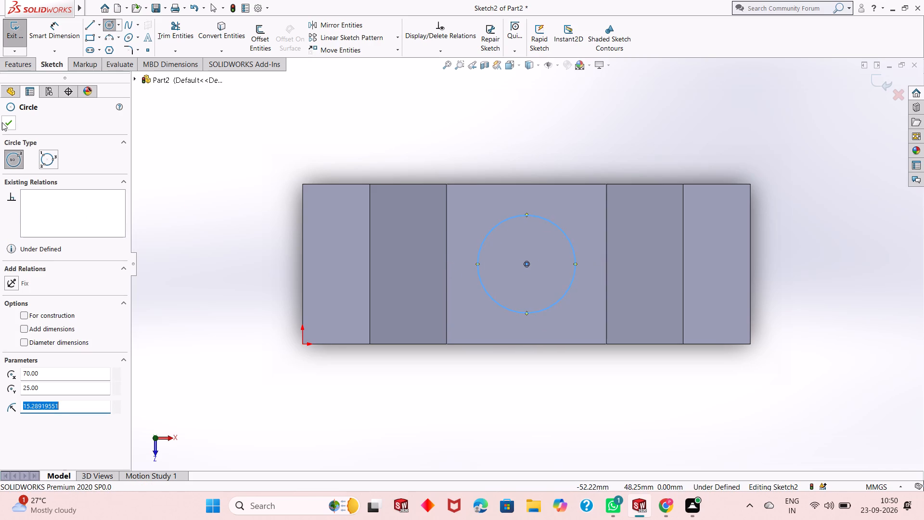
pyautogui.click(2, 122)
# Dimension the circle's diameter as 25 mm, placing the dimension below the body.
pyautogui.click(36, 31)
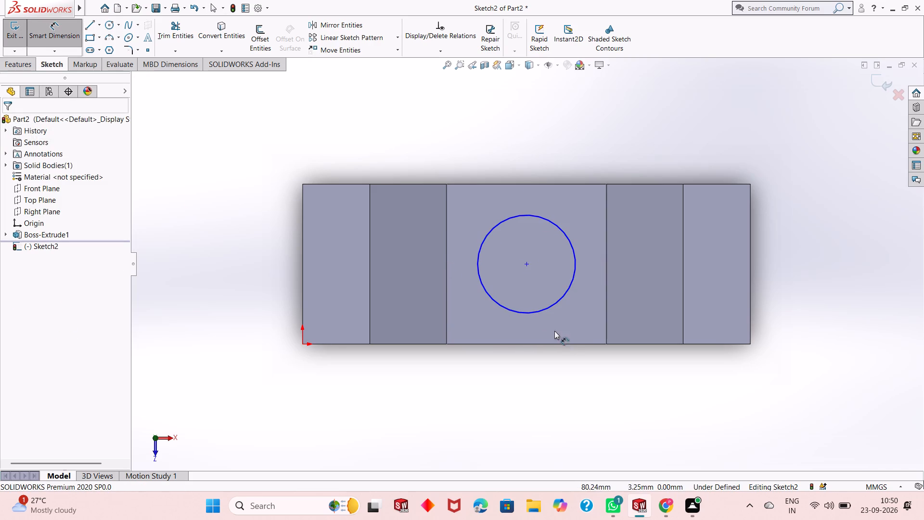
pyautogui.click(518, 311)
pyautogui.click(381, 408)
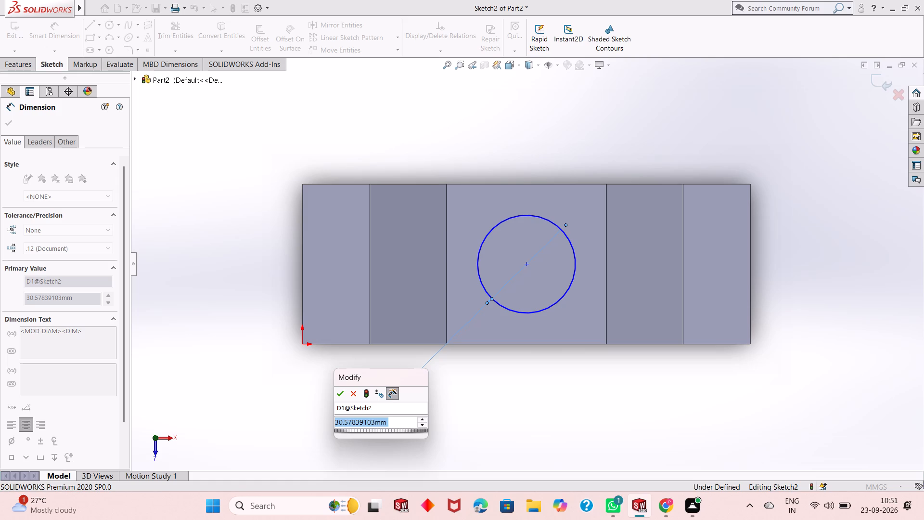
pyautogui.write('25')
pyautogui.press('Return')
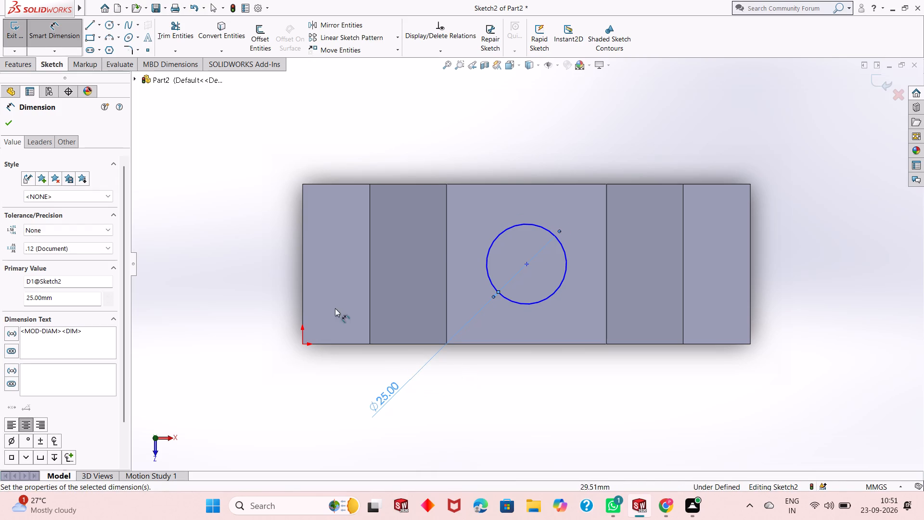
pyautogui.click(5, 118)
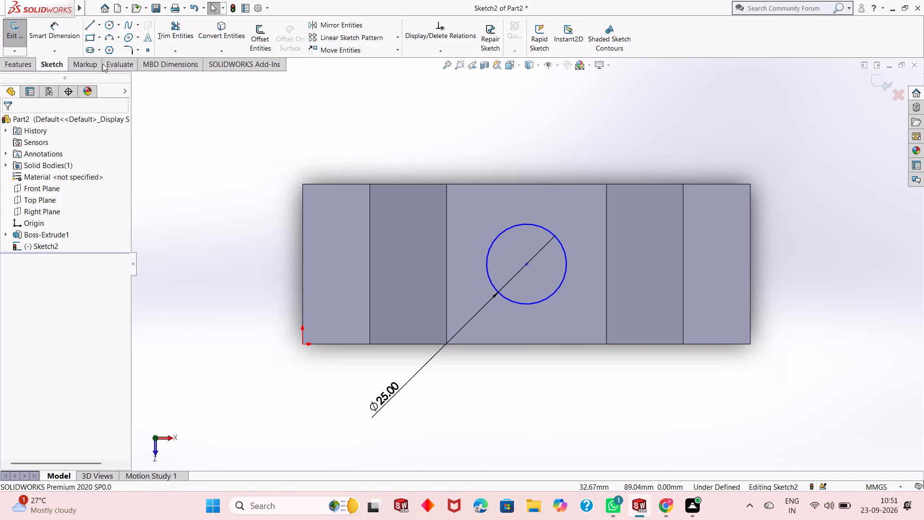
# Dimension the circle centre's horizontal and vertical distances from the origin, placing the dimensions outside the body.
pyautogui.click(57, 32)
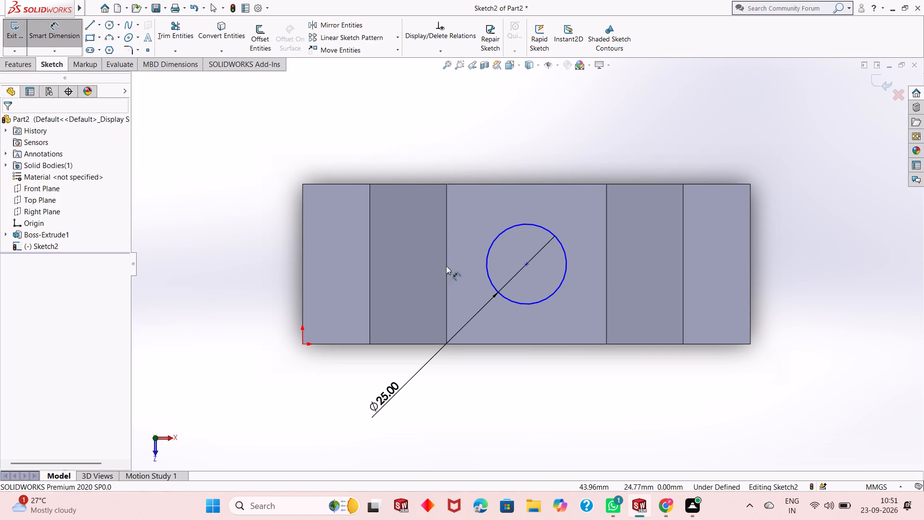
pyautogui.click(528, 266)
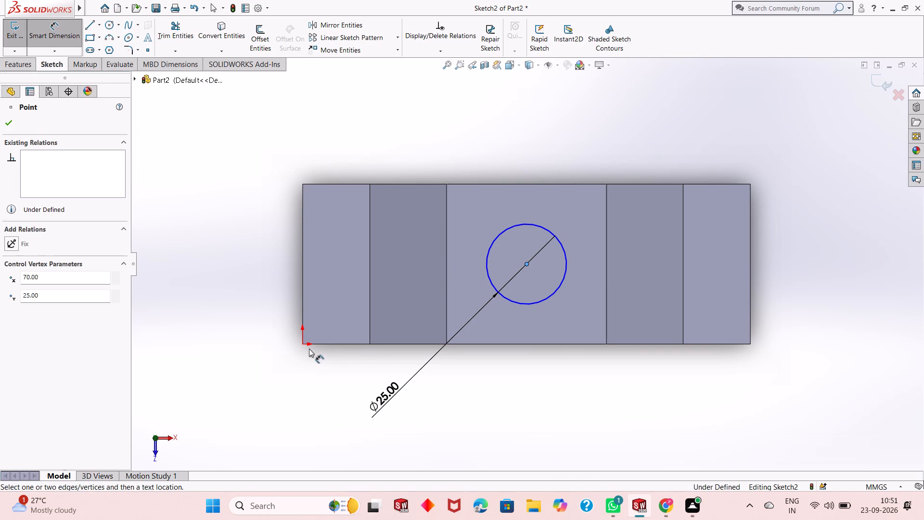
pyautogui.click(300, 347)
pyautogui.click(444, 424)
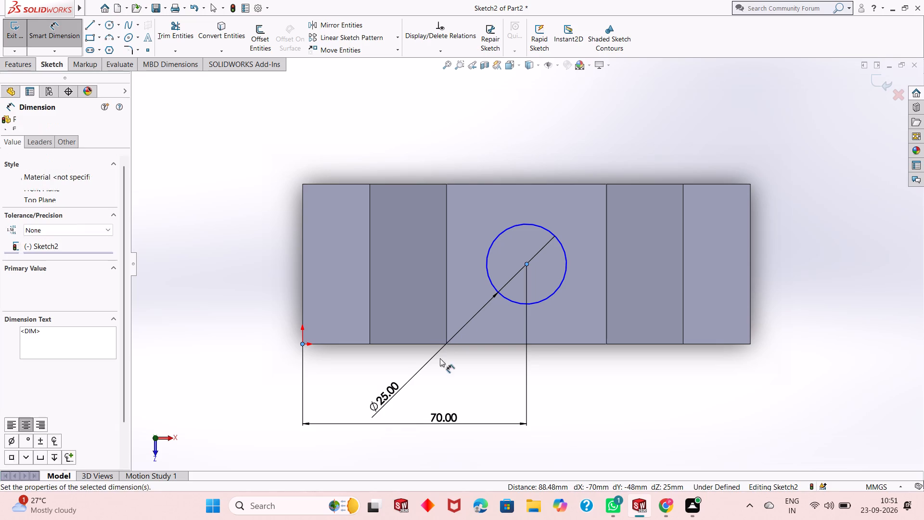
pyautogui.click(399, 406)
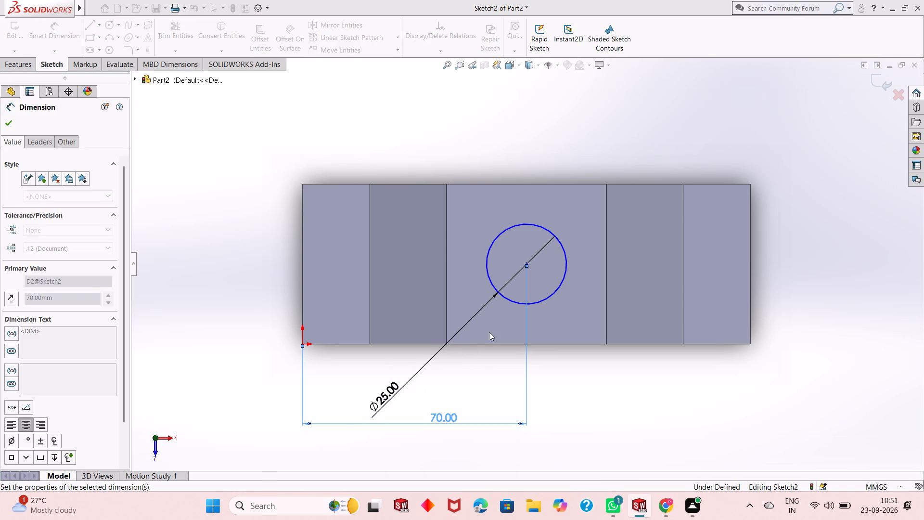
pyautogui.click(526, 263)
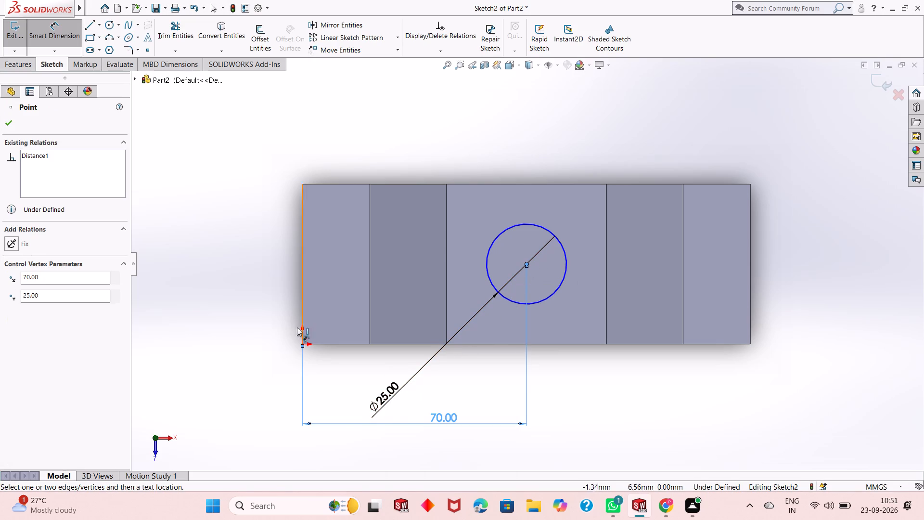
pyautogui.click(303, 344)
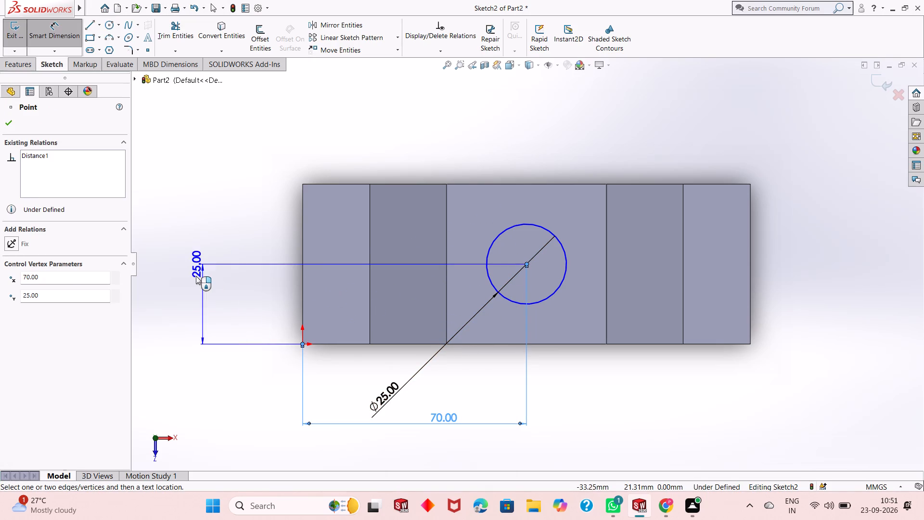
pyautogui.click(196, 276)
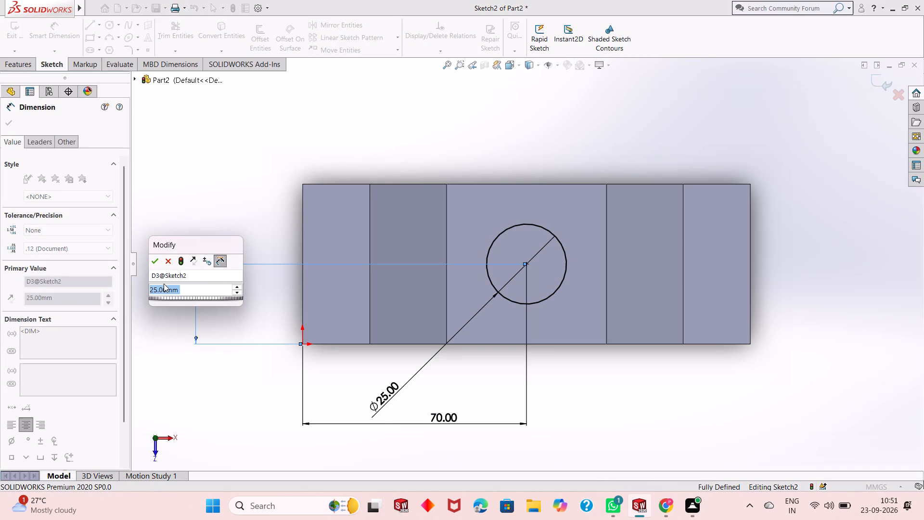
pyautogui.click(151, 264)
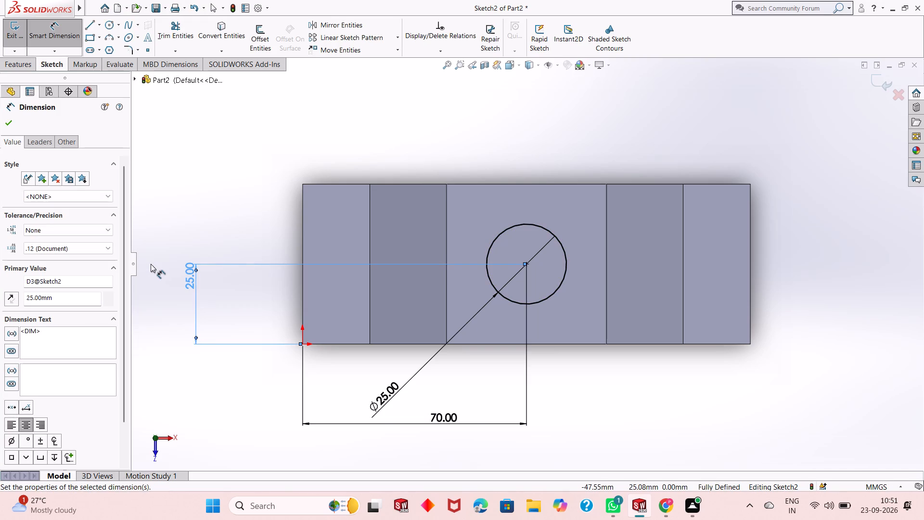
pyautogui.rightClick(239, 136)
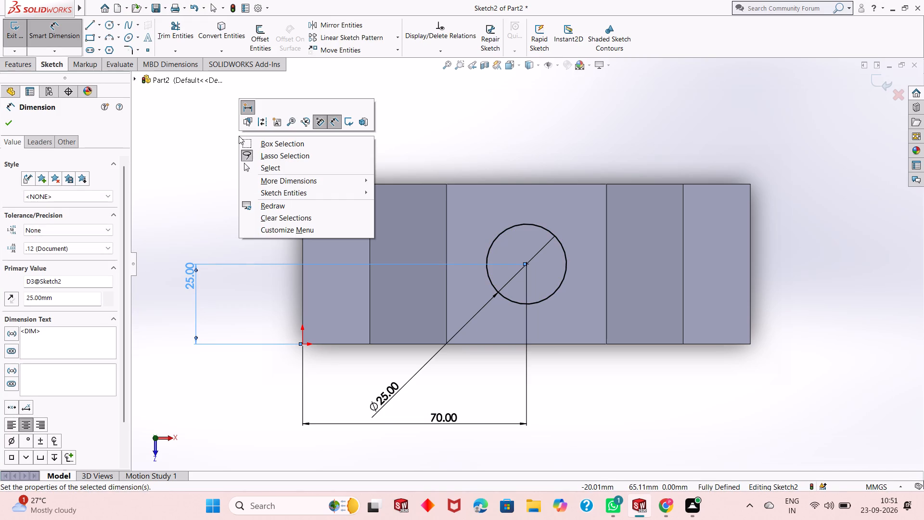
pyautogui.click(258, 168)
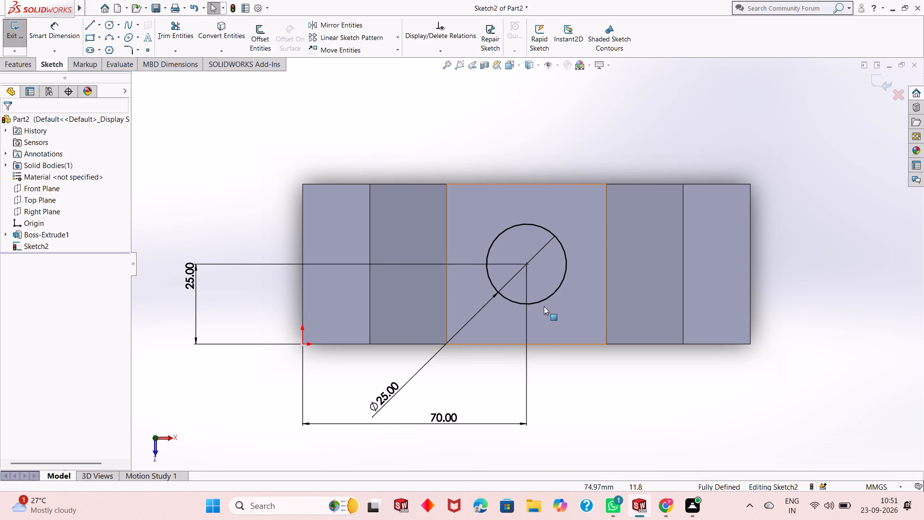
# Extrude the circle upward from the top face as a Blind Boss-Extrude with merged result and a depth of 27 mm.
pyautogui.scroll(-1, 544, 306)
pyautogui.scroll(1, 544, 306)
pyautogui.scroll(-2, 553, 208)
pyautogui.moveTo(555, 409); pyautogui.dragTo(555, 408, button='middle')
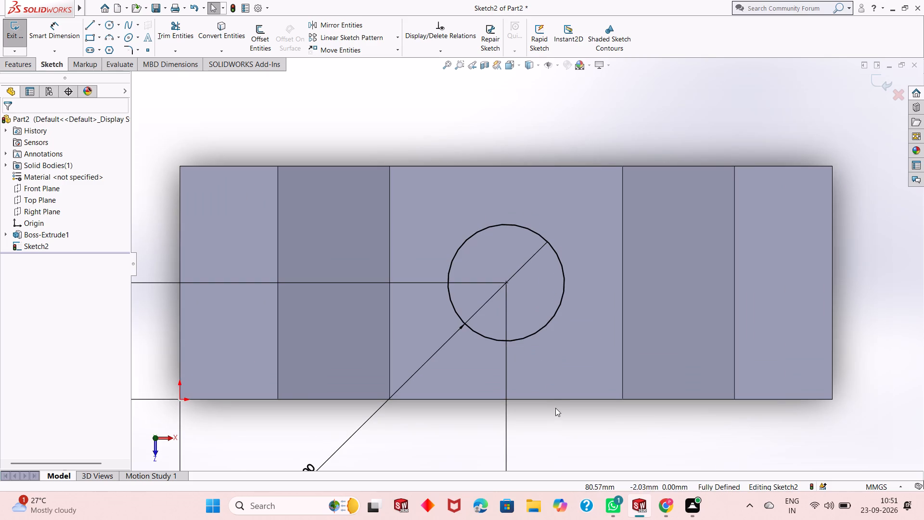
pyautogui.moveTo(555, 408); pyautogui.dragTo(555, 323, button='middle')
pyautogui.scroll(2, 555, 320)
pyautogui.scroll(-1, 533, 167)
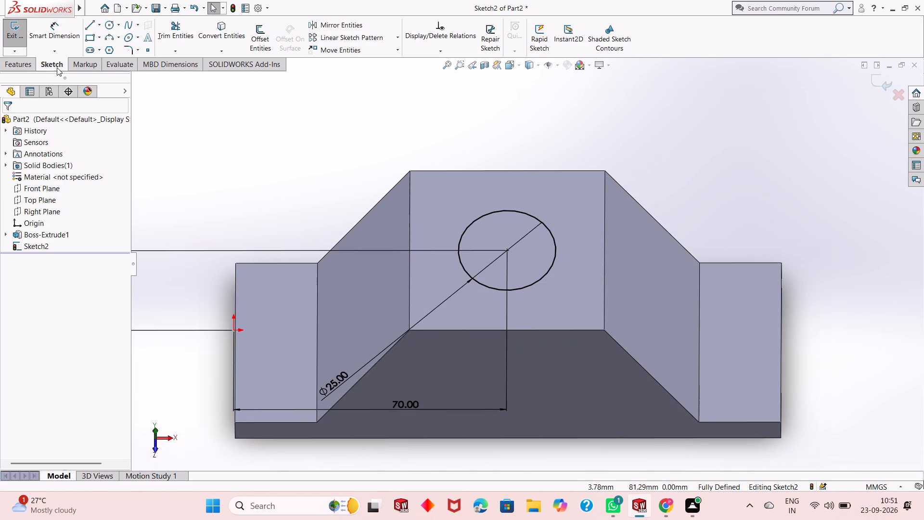
pyautogui.click(15, 69)
pyautogui.click(21, 56)
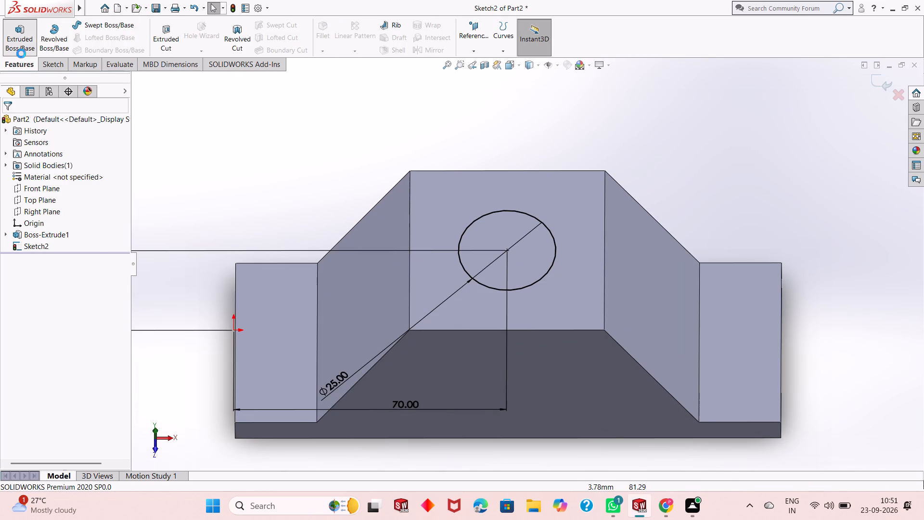
pyautogui.scroll(1, 529, 258)
pyautogui.moveTo(532, 334); pyautogui.dragTo(547, 225, button='middle')
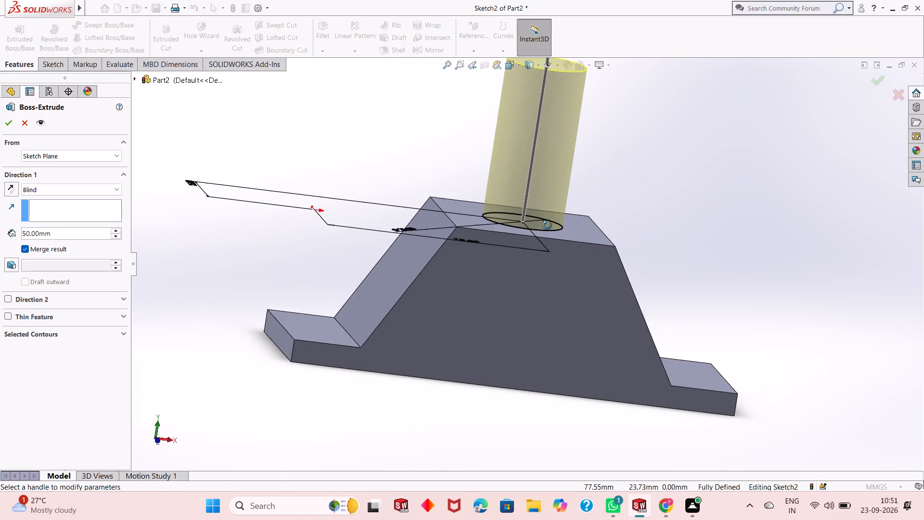
pyautogui.moveTo(547, 225); pyautogui.dragTo(477, 269, button='middle')
pyautogui.scroll(-3, 519, 203)
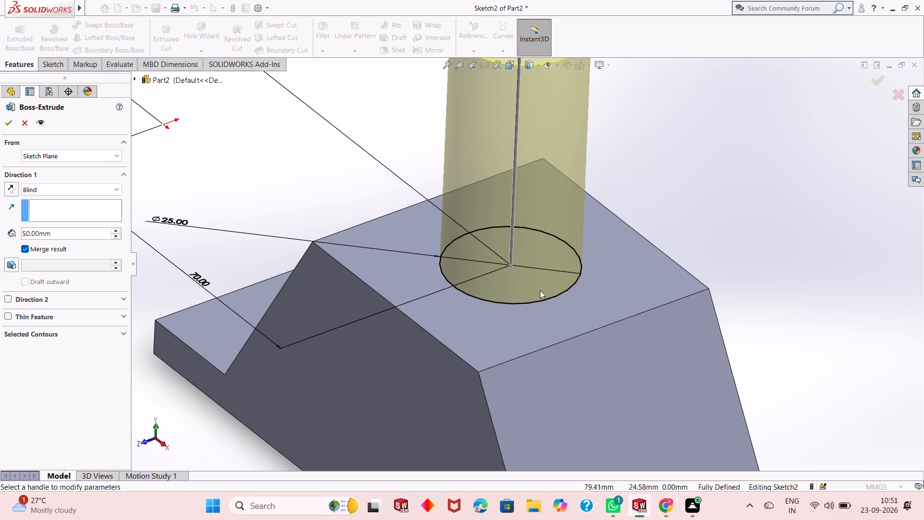
pyautogui.scroll(2, 540, 292)
pyautogui.click(61, 223)
pyautogui.doubleClick(62, 236)
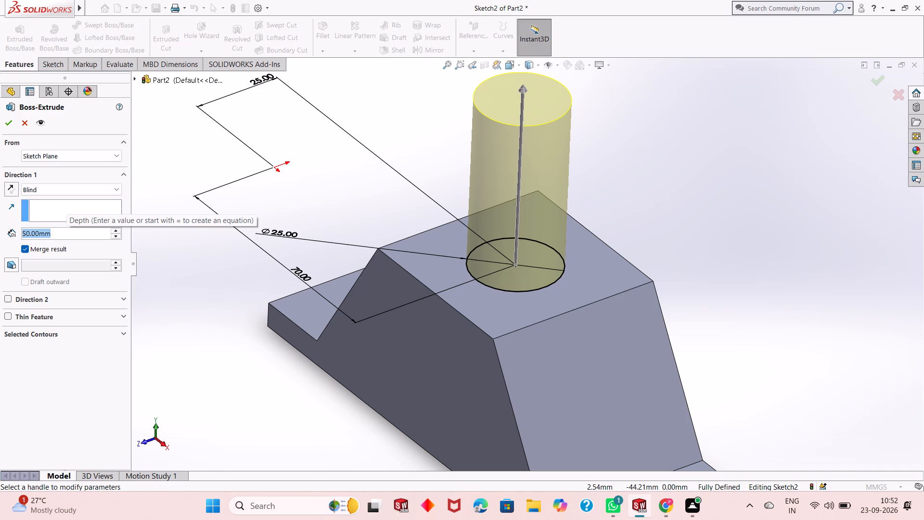
pyautogui.write('75')
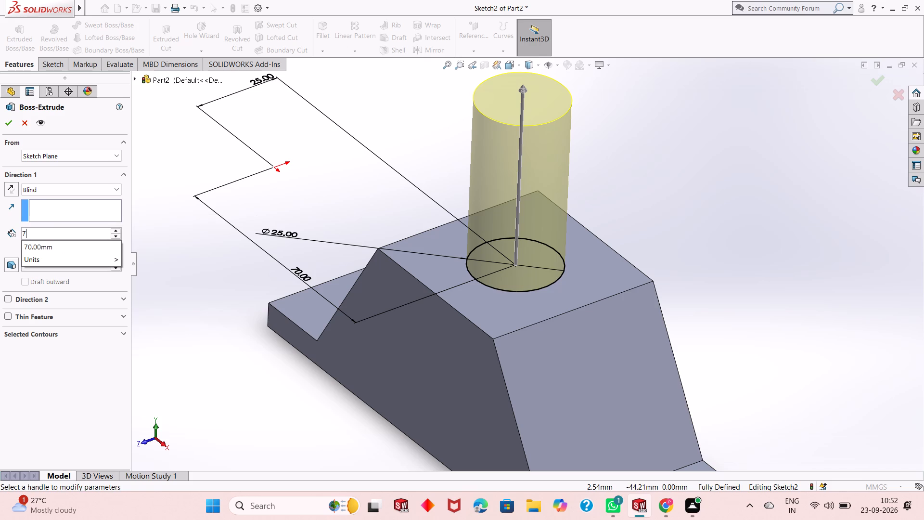
pyautogui.press('-')
pyautogui.write('48')
pyautogui.press('Return')
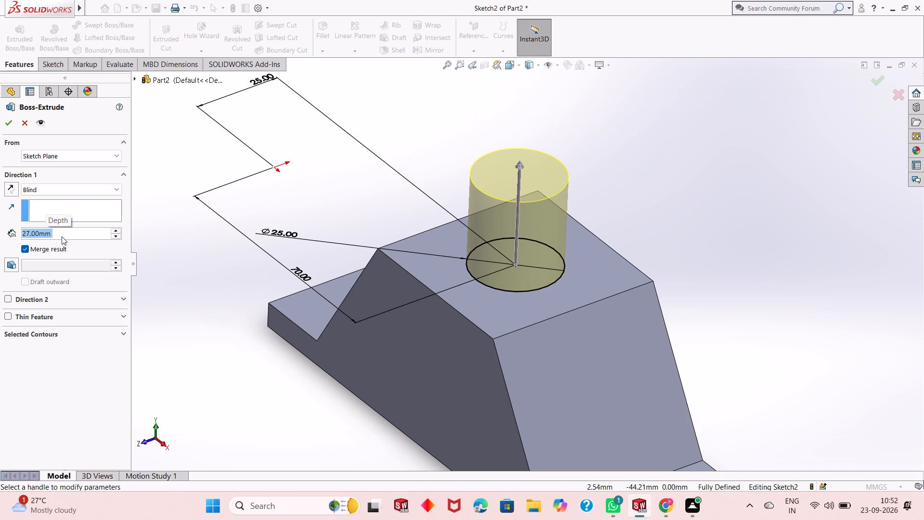
pyautogui.click(6, 122)
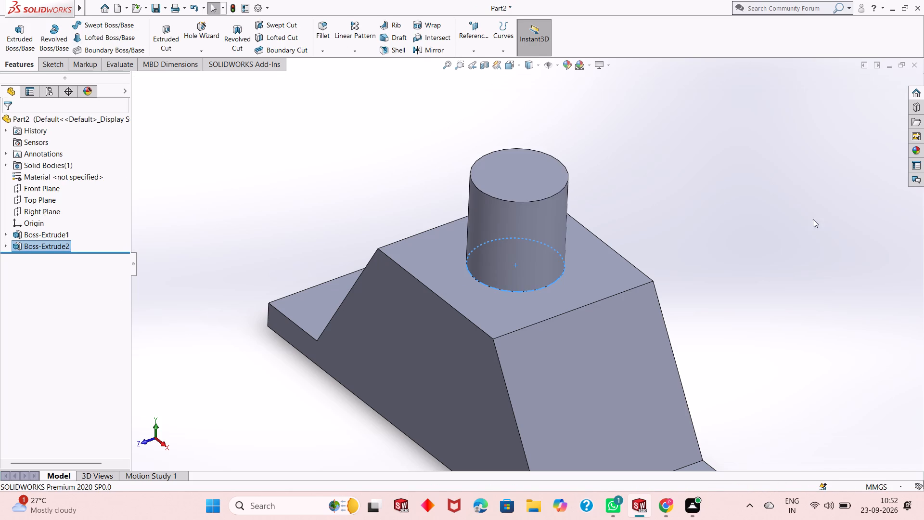
pyautogui.click(663, 228)
# Start a sketch on the cylinder's top face and draw a concentric circle of about 10 mm radius.
pyautogui.moveTo(542, 326); pyautogui.dragTo(524, 314, button='middle')
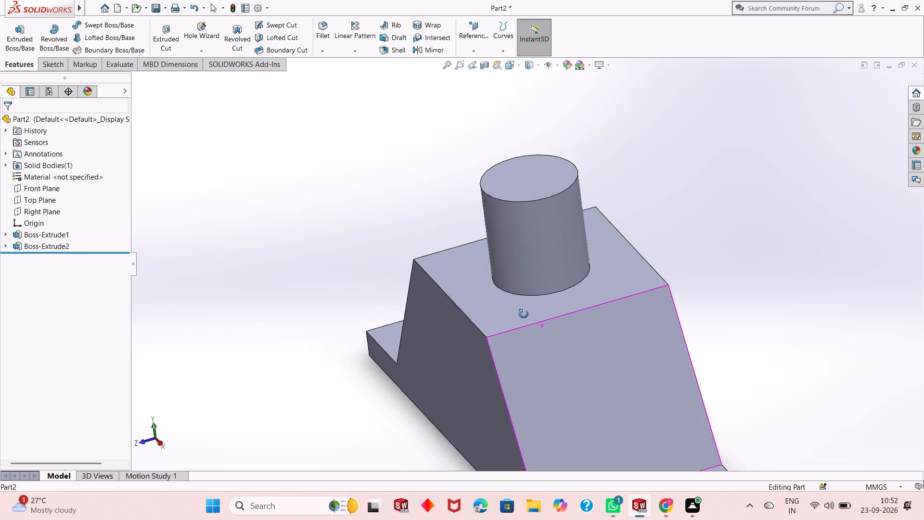
pyautogui.moveTo(524, 314); pyautogui.dragTo(537, 269, button='middle')
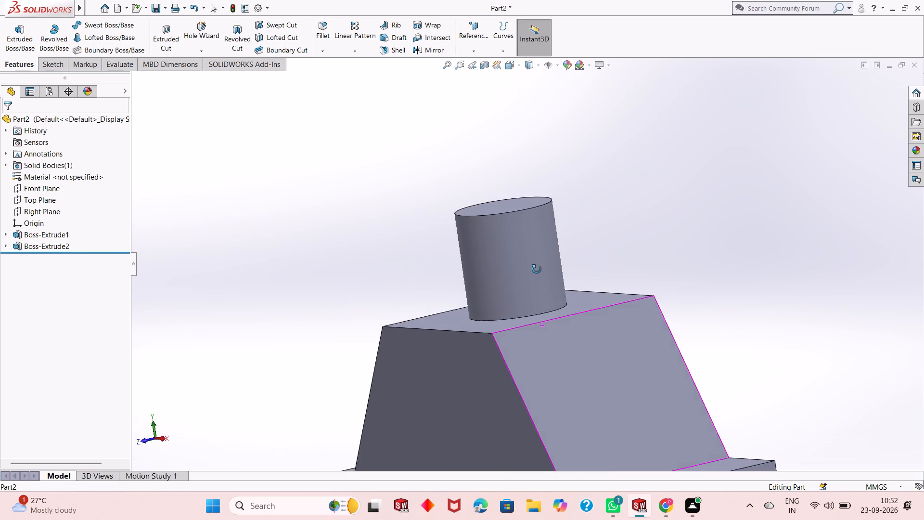
pyautogui.moveTo(537, 269); pyautogui.dragTo(553, 357, button='middle')
pyautogui.scroll(1, 548, 318)
pyautogui.click(518, 202)
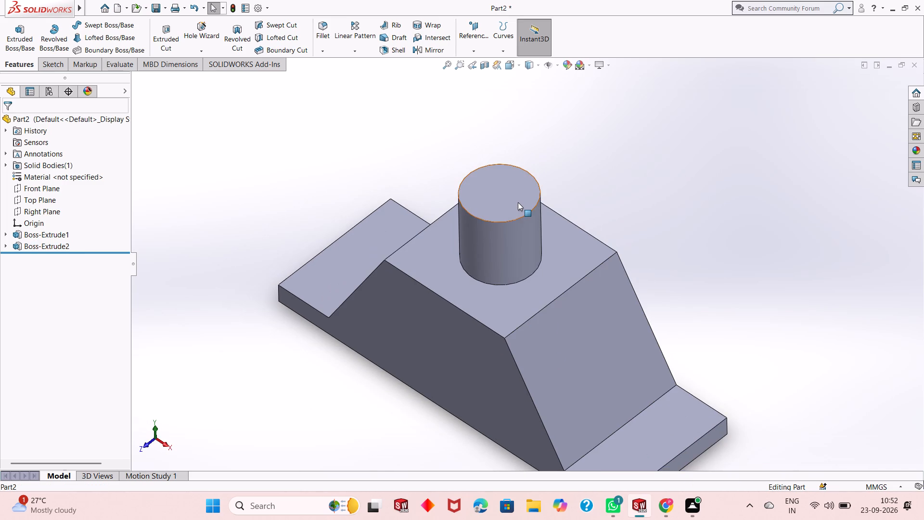
pyautogui.click(565, 175)
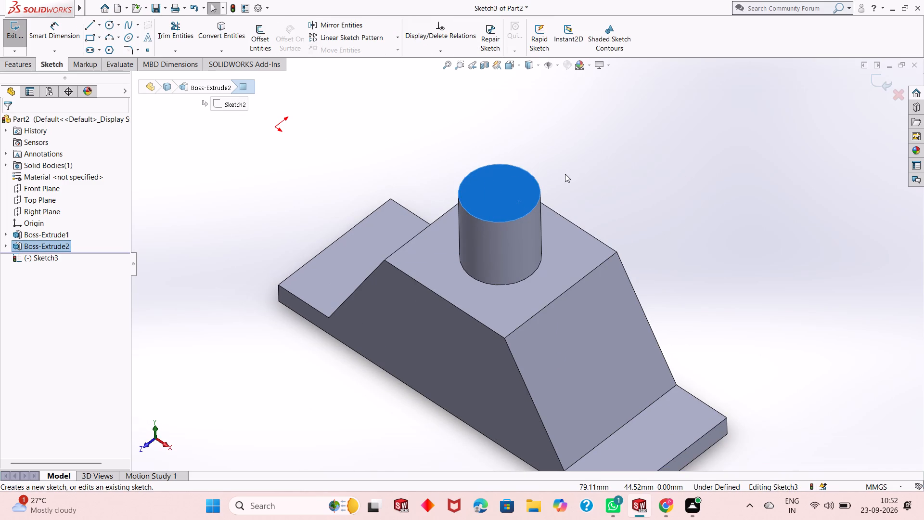
pyautogui.hotkey('ctrl', '8')
pyautogui.press('Escape')
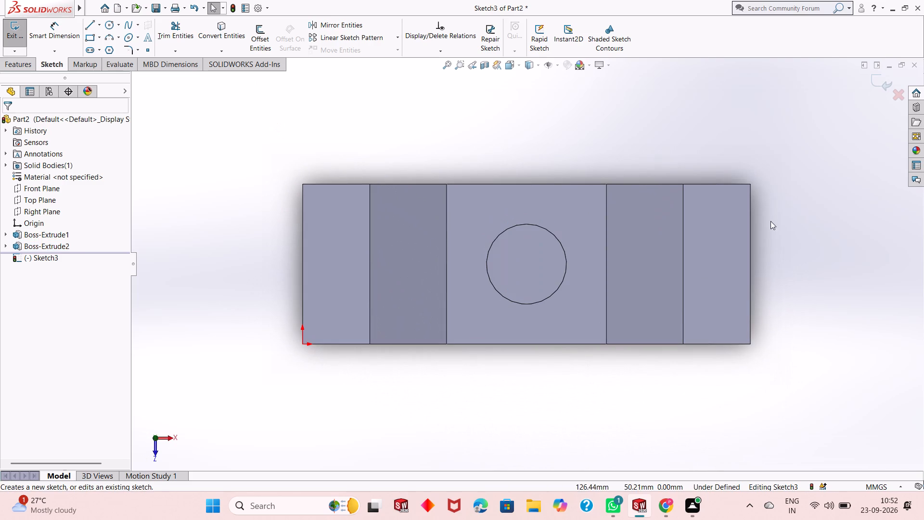
pyautogui.click(111, 28)
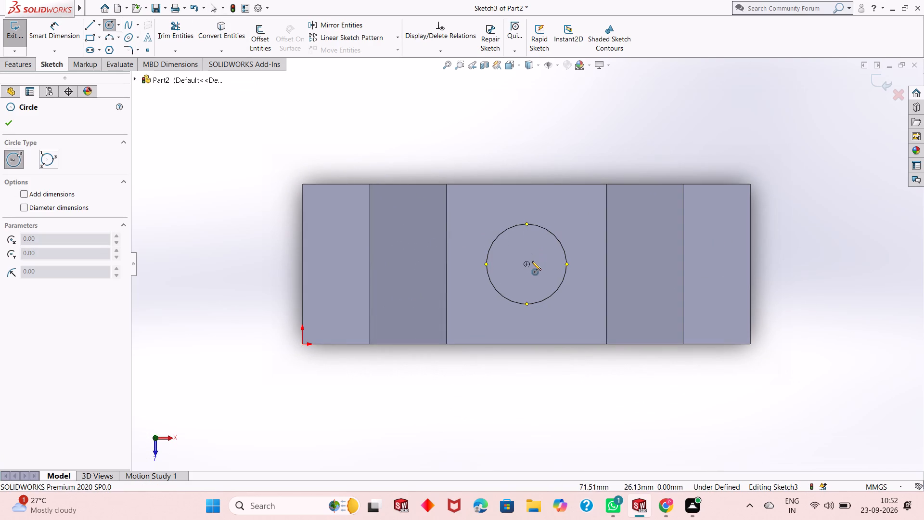
pyautogui.click(527, 264)
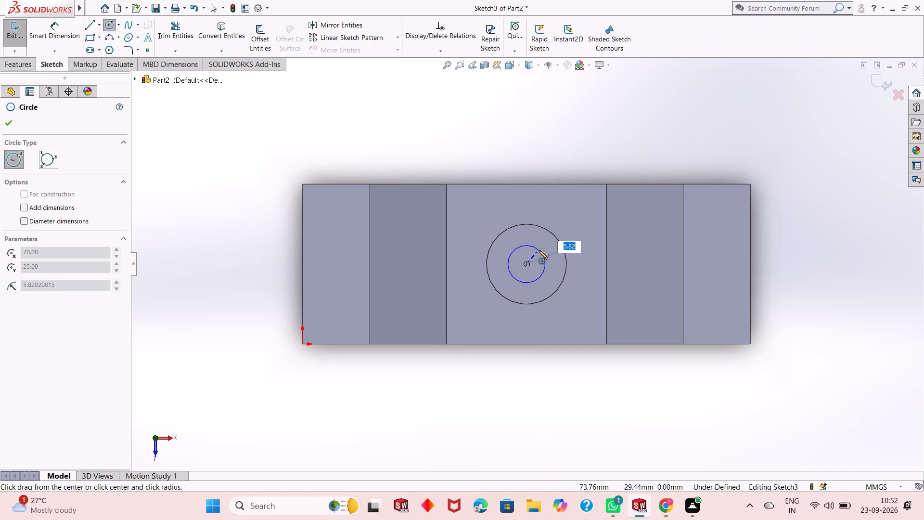
pyautogui.click(546, 239)
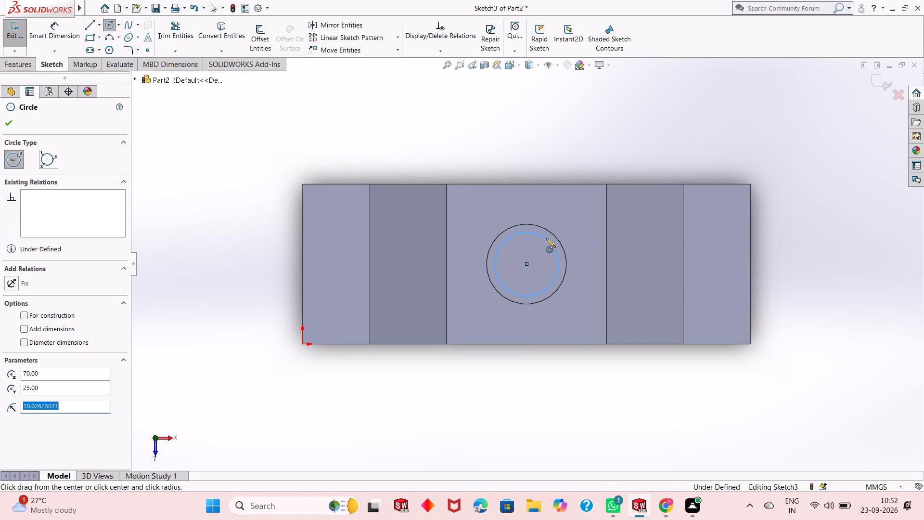
pyautogui.click(4, 125)
# Dimension the inner circle's diameter as 15 mm, placing the dimension outside the body.
pyautogui.click(61, 38)
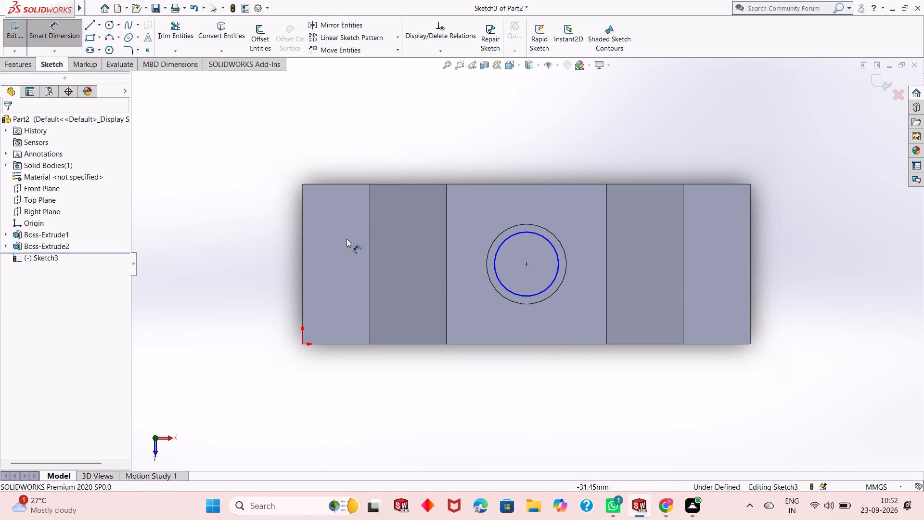
pyautogui.click(506, 287)
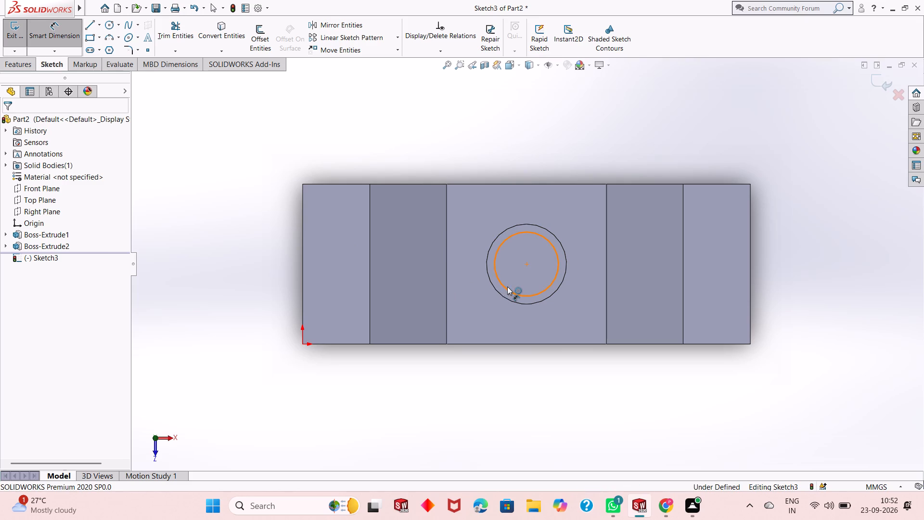
pyautogui.click(380, 410)
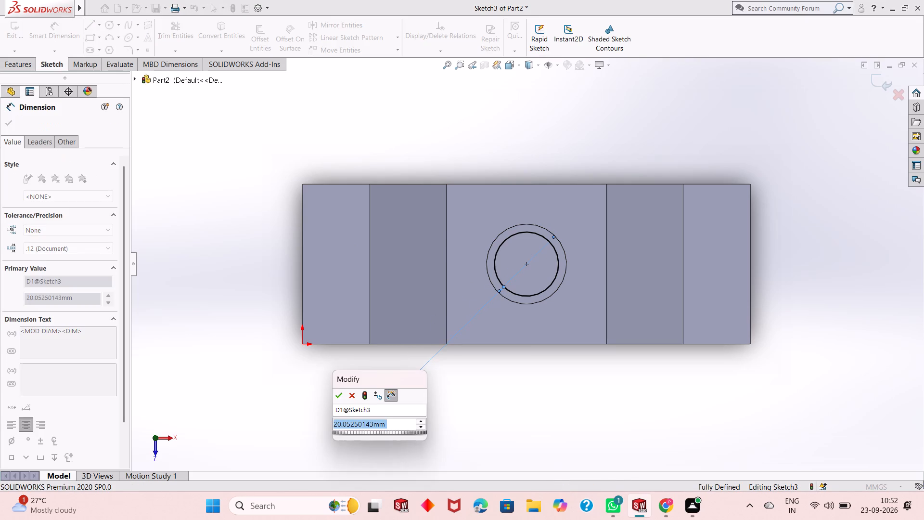
pyautogui.write('15')
pyautogui.press('Return')
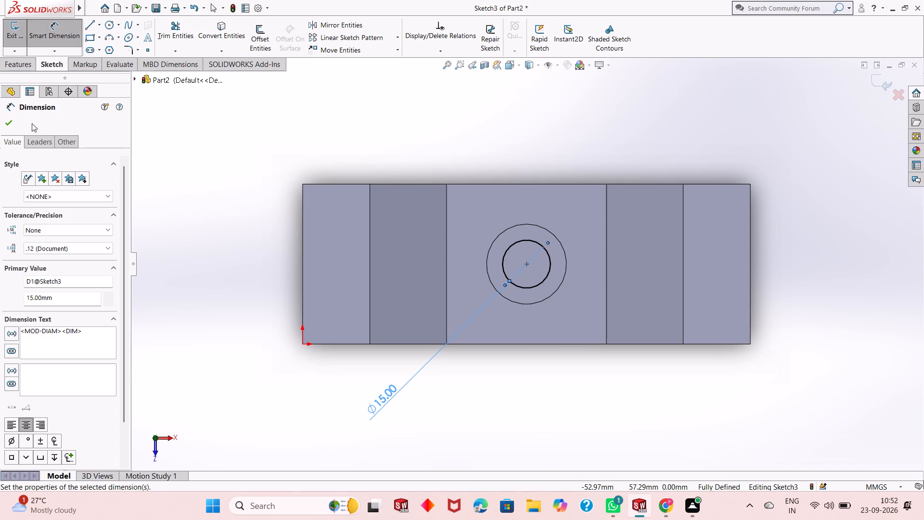
pyautogui.click(10, 124)
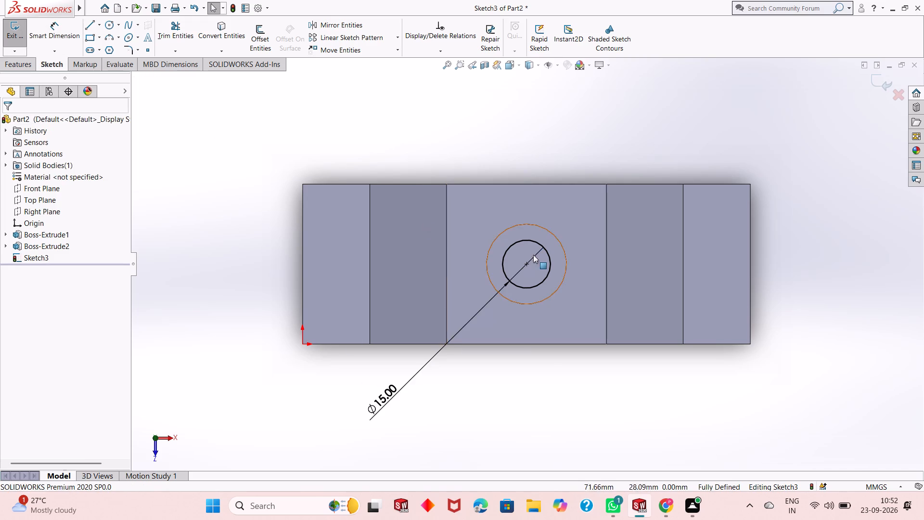
# Start an Extruded Cut from the 15 mm circle on the cylinder's top face.
pyautogui.moveTo(551, 356); pyautogui.dragTo(513, 138, button='middle')
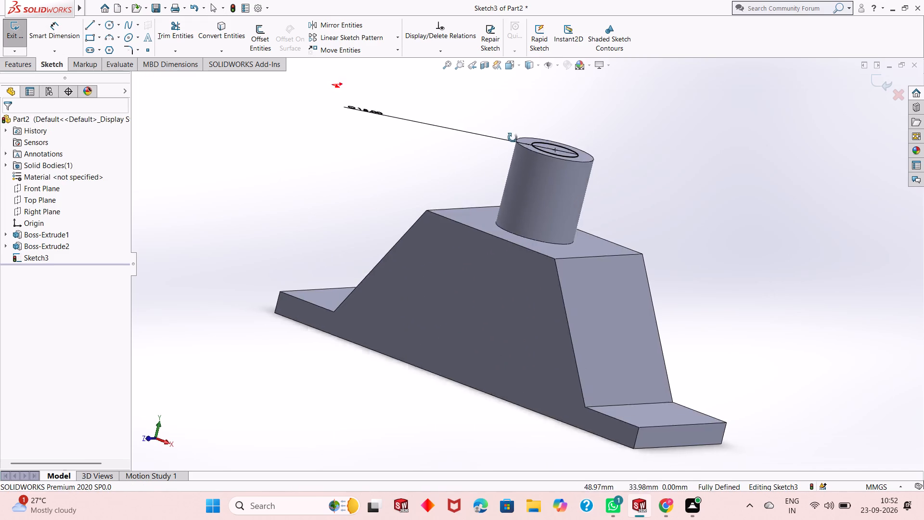
pyautogui.moveTo(513, 138); pyautogui.dragTo(499, 241, button='middle')
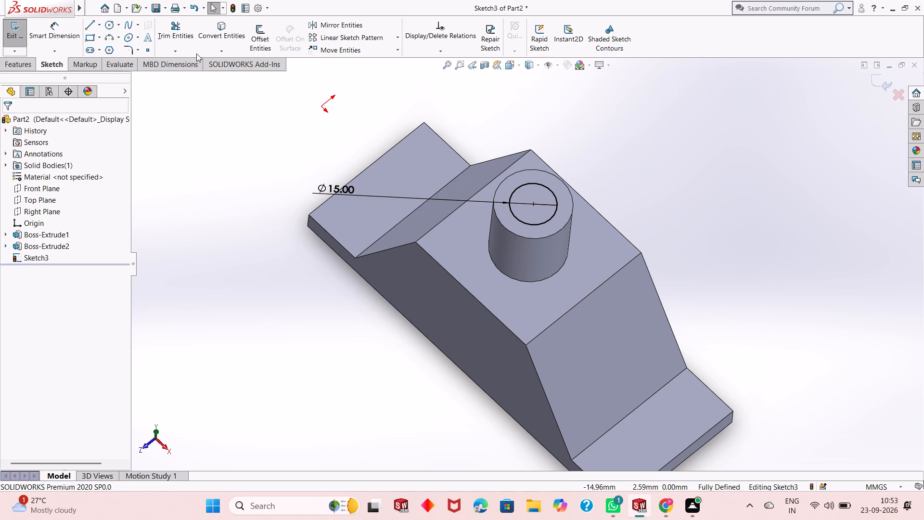
pyautogui.click(24, 66)
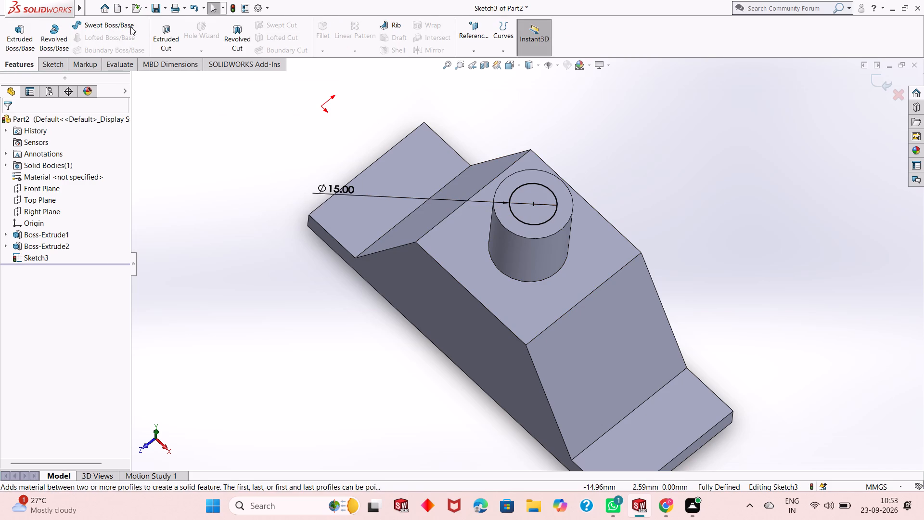
pyautogui.click(174, 42)
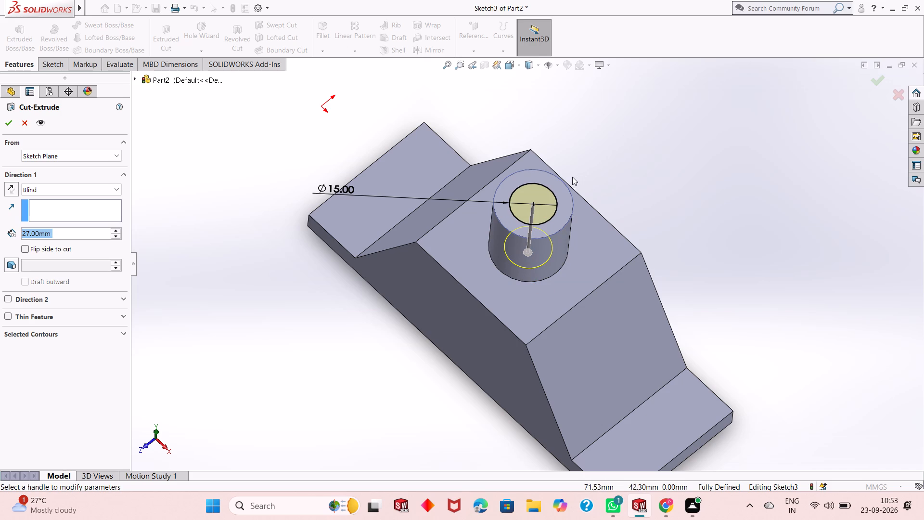
# Examine the extruded cut preview inside the cylinder from several angles and distances.
pyautogui.scroll(-1, 572, 191)
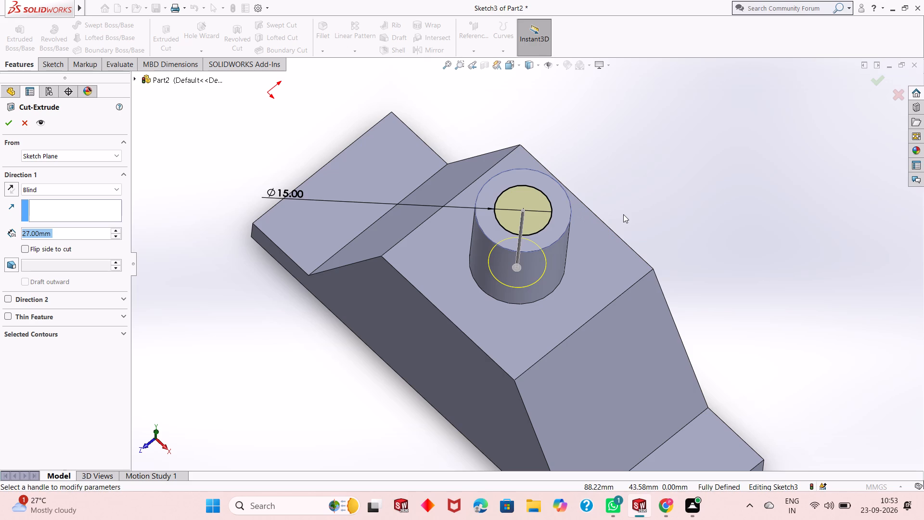
pyautogui.scroll(-2, 620, 211)
pyautogui.scroll(2, 619, 241)
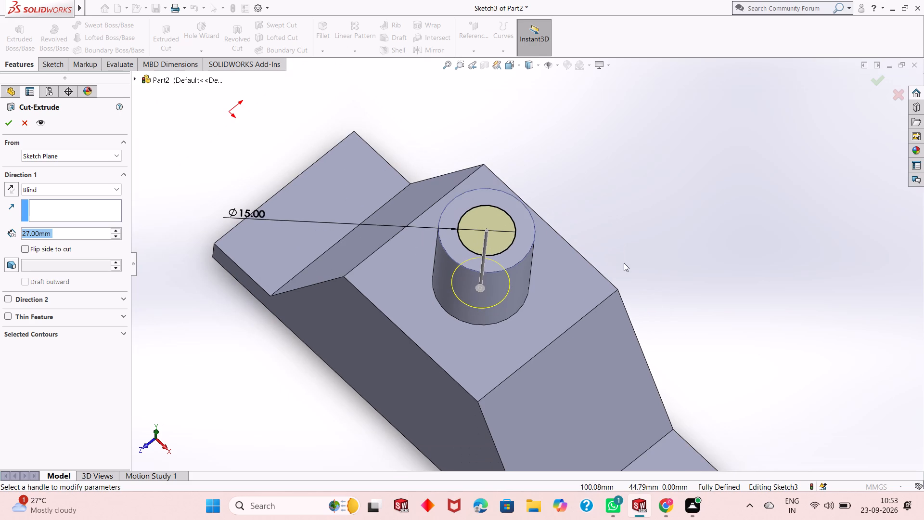
pyautogui.scroll(1, 618, 258)
pyautogui.scroll(1, 489, 294)
pyautogui.scroll(-1, 420, 433)
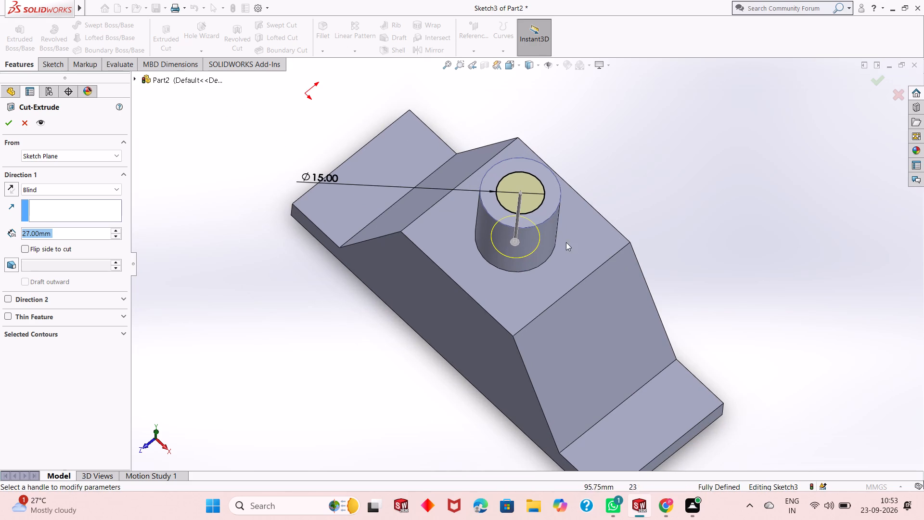
pyautogui.scroll(-1, 521, 220)
pyautogui.scroll(3, 532, 273)
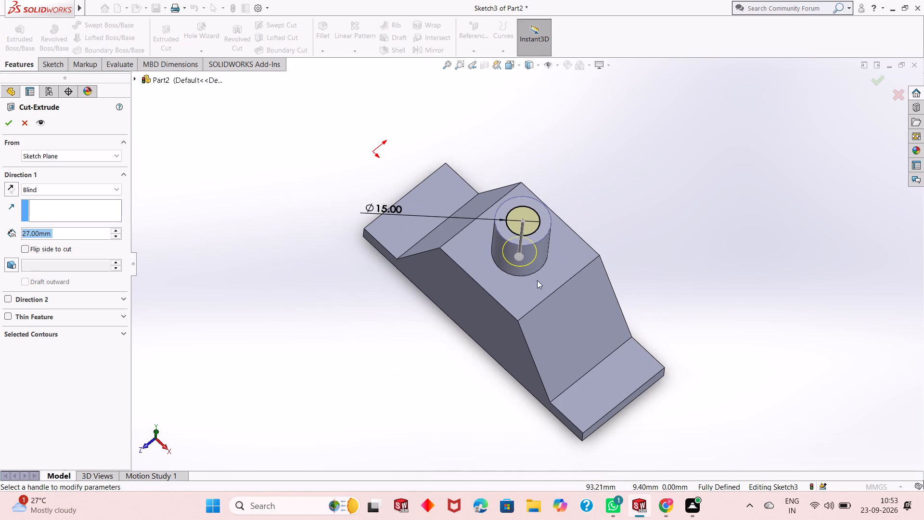
pyautogui.scroll(-1, 540, 257)
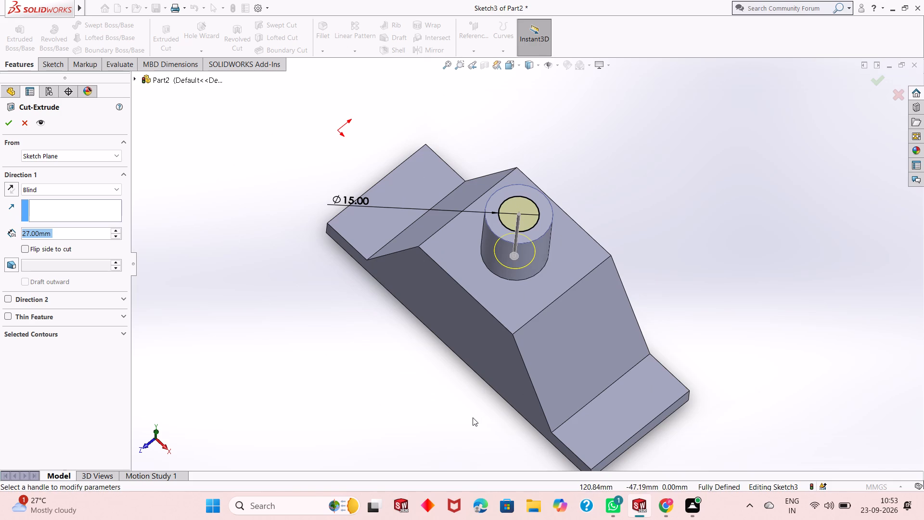
pyautogui.moveTo(473, 418); pyautogui.dragTo(497, 324, button='middle')
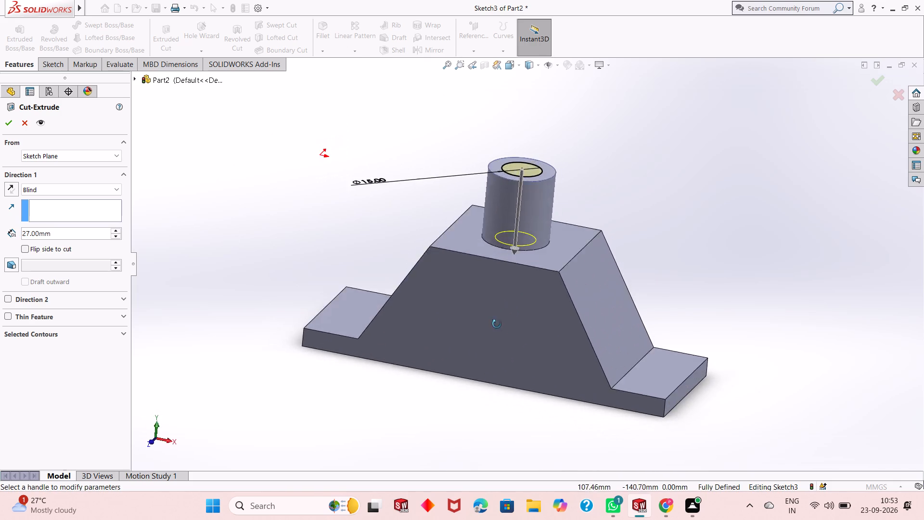
pyautogui.moveTo(497, 324); pyautogui.dragTo(462, 395, button='middle')
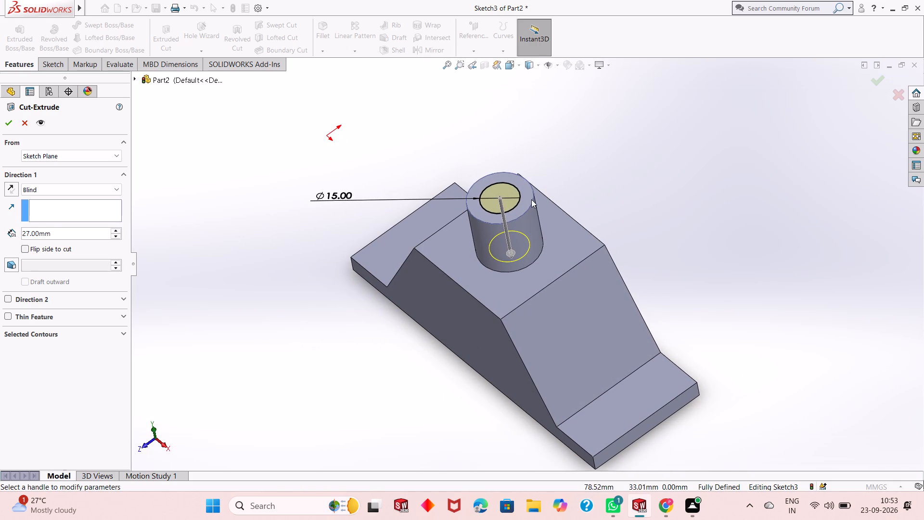
pyautogui.scroll(-2, 581, 196)
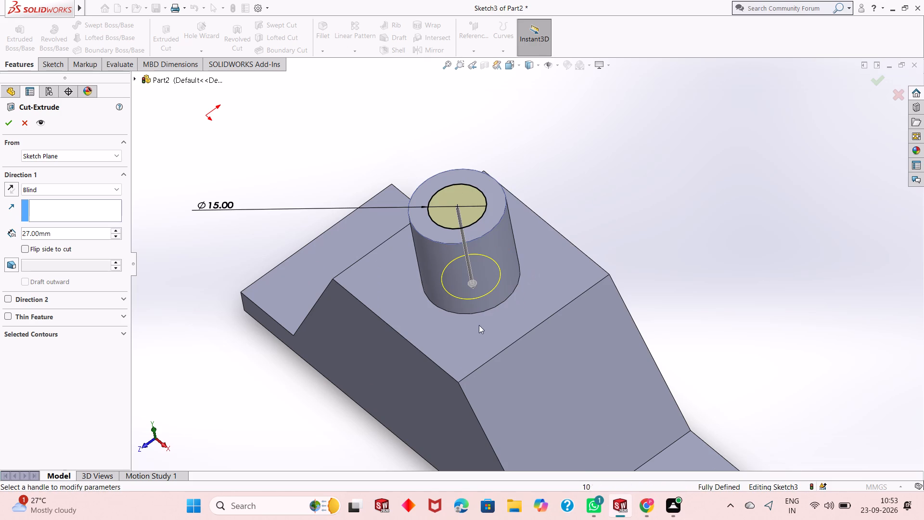
pyautogui.scroll(2, 442, 384)
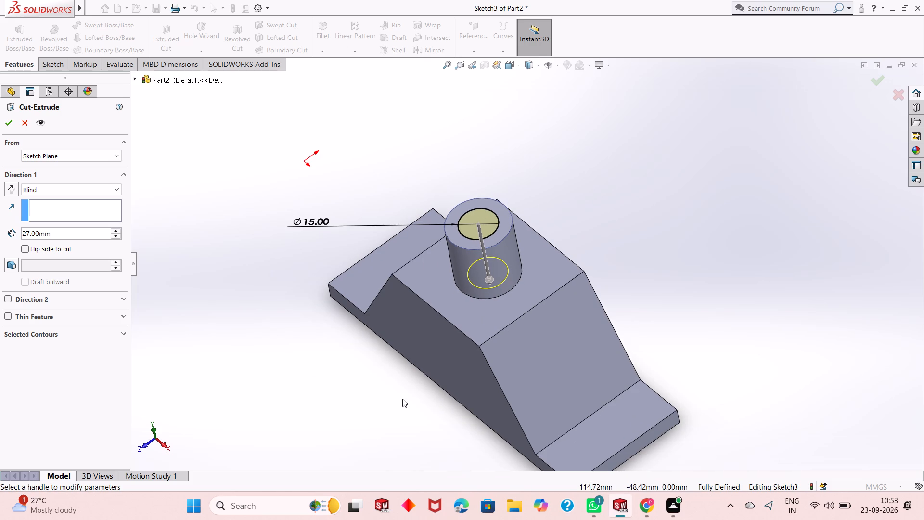
pyautogui.moveTo(401, 401); pyautogui.dragTo(412, 364, button='middle')
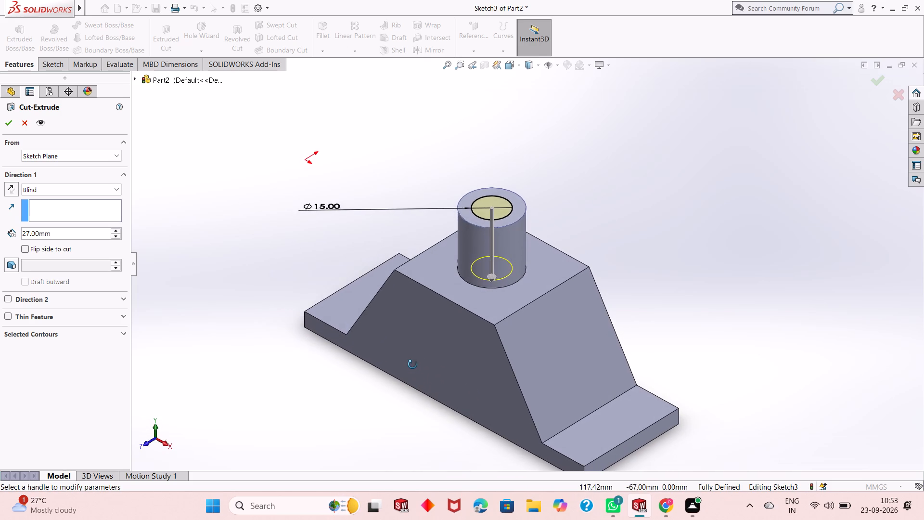
pyautogui.moveTo(412, 364); pyautogui.dragTo(408, 409, button='middle')
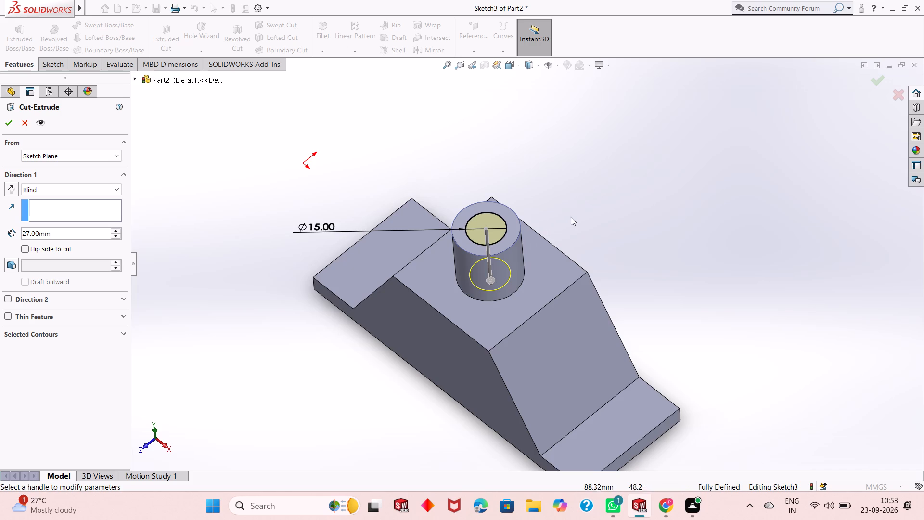
pyautogui.scroll(-2, 555, 217)
pyautogui.scroll(3, 449, 358)
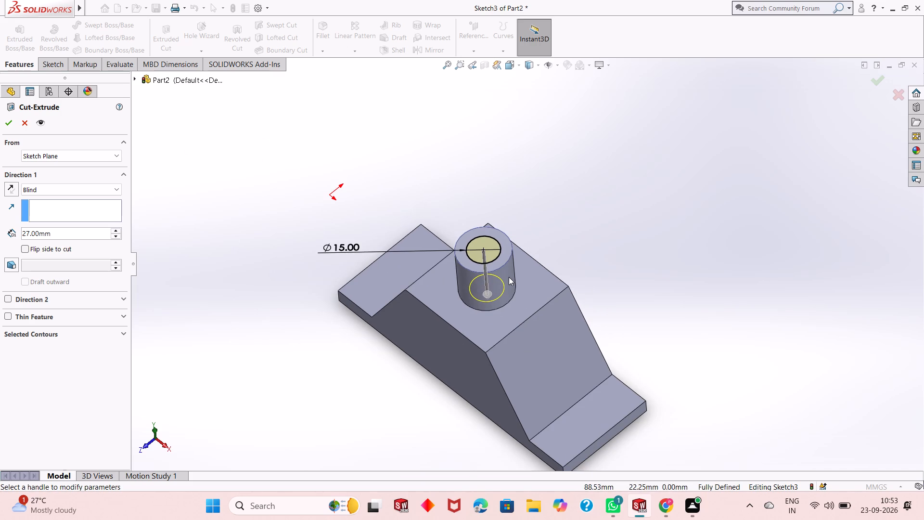
pyautogui.scroll(-1, 509, 277)
pyautogui.scroll(1, 500, 325)
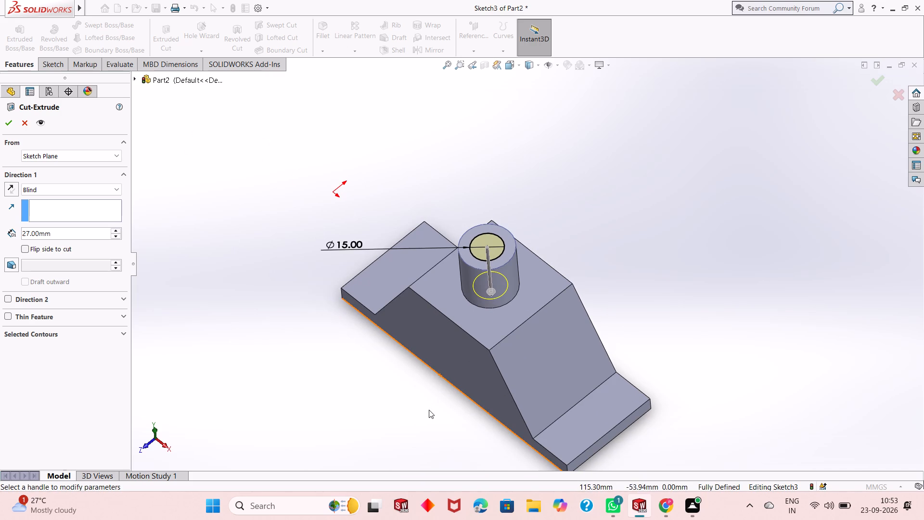
pyautogui.moveTo(430, 420); pyautogui.dragTo(436, 388, button='middle')
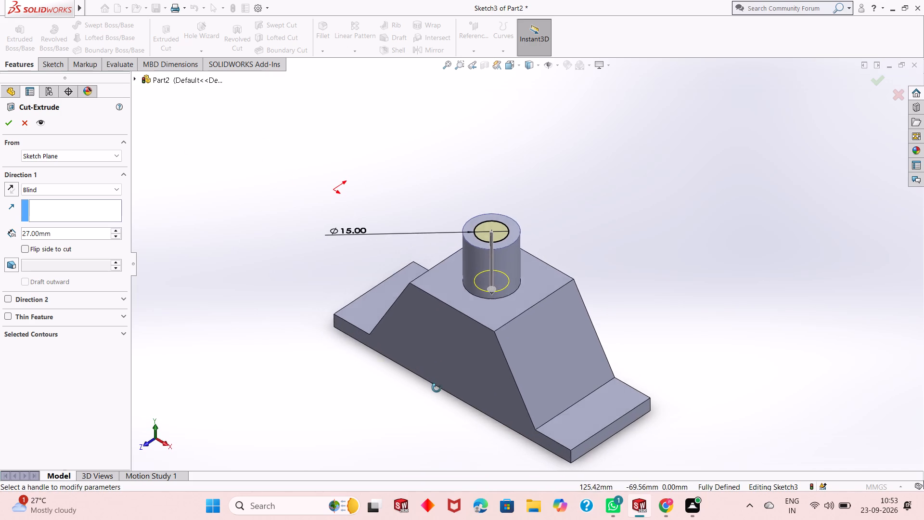
pyautogui.moveTo(436, 388); pyautogui.dragTo(435, 430, button='middle')
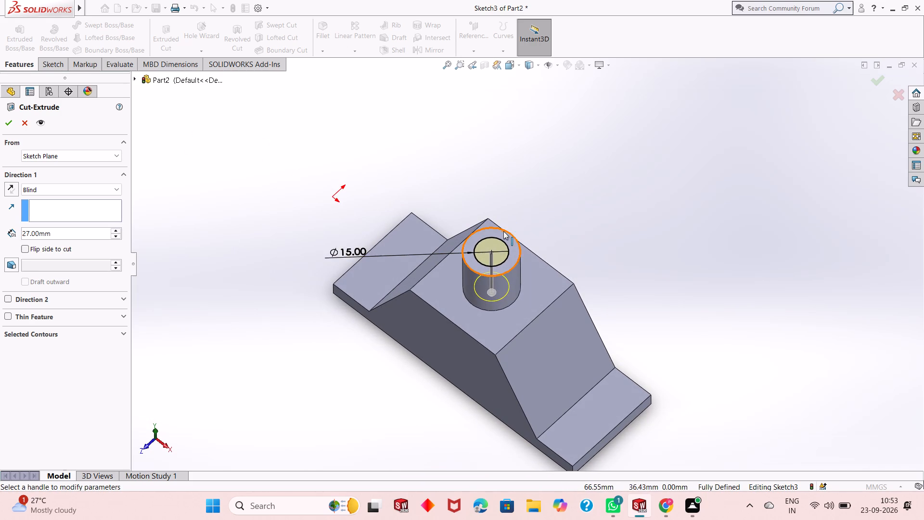
pyautogui.scroll(-2, 503, 231)
pyautogui.scroll(1, 493, 362)
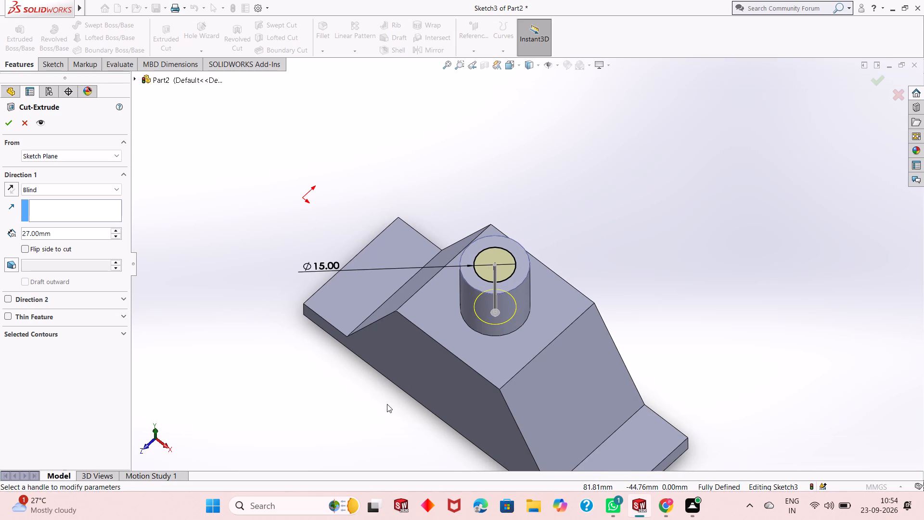
pyautogui.scroll(-1, 543, 310)
pyautogui.scroll(1, 490, 316)
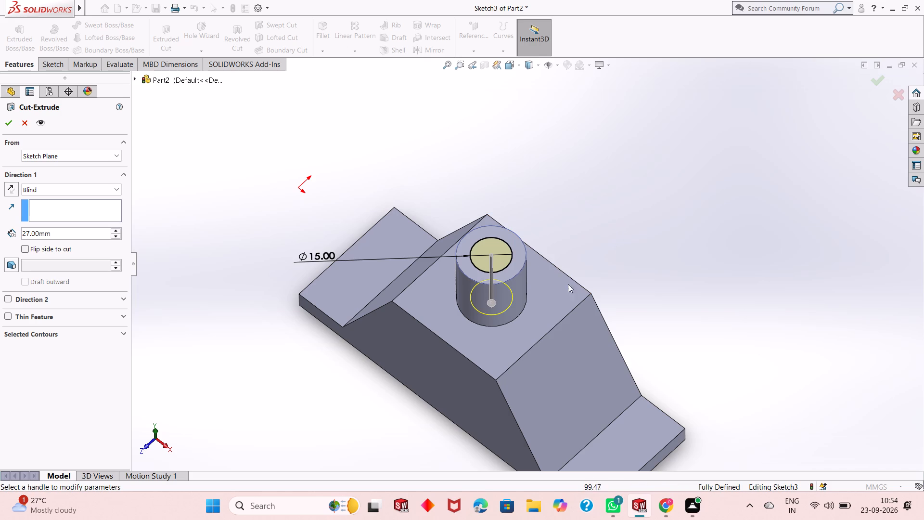
pyautogui.scroll(2, 525, 304)
pyautogui.scroll(3, 488, 340)
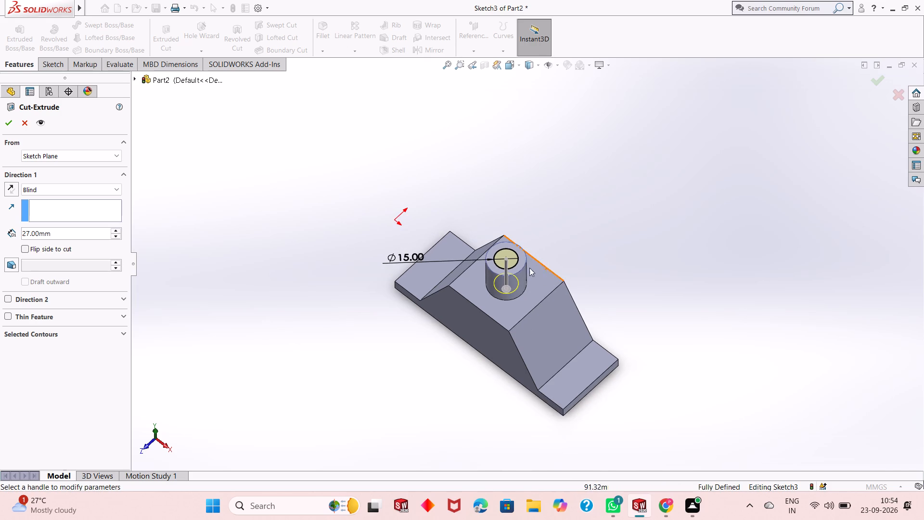
# Examine the cut preview inside the cylinder from above, from the side and up close to judge its depth.
pyautogui.scroll(-1, 519, 269)
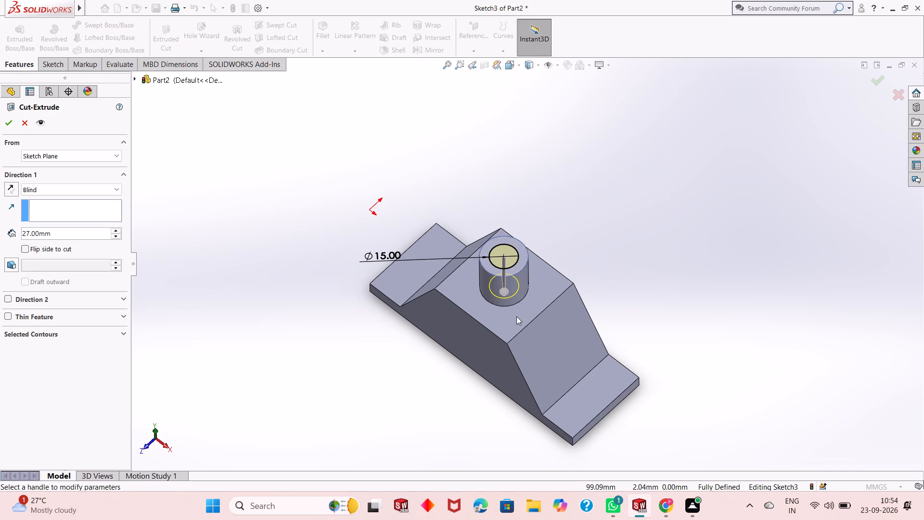
pyautogui.scroll(-2, 516, 316)
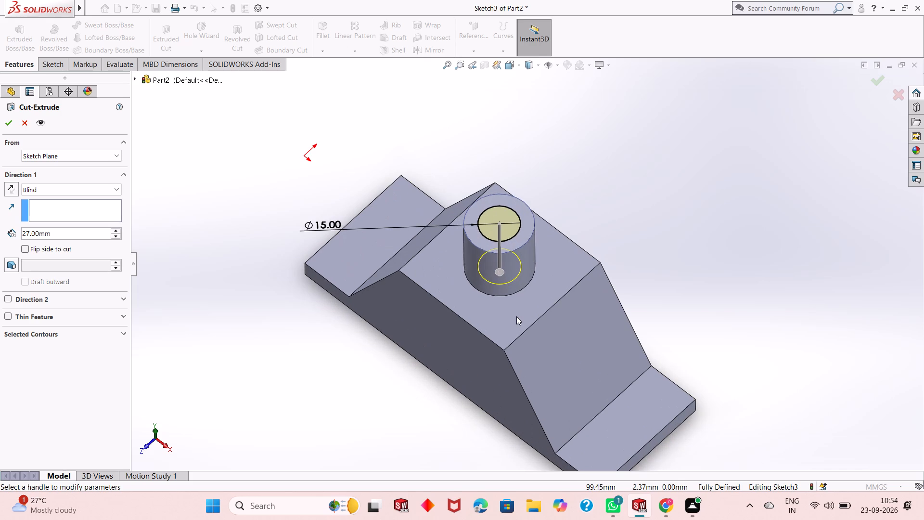
pyautogui.scroll(-1, 514, 315)
pyautogui.moveTo(514, 315); pyautogui.dragTo(512, 280, button='middle')
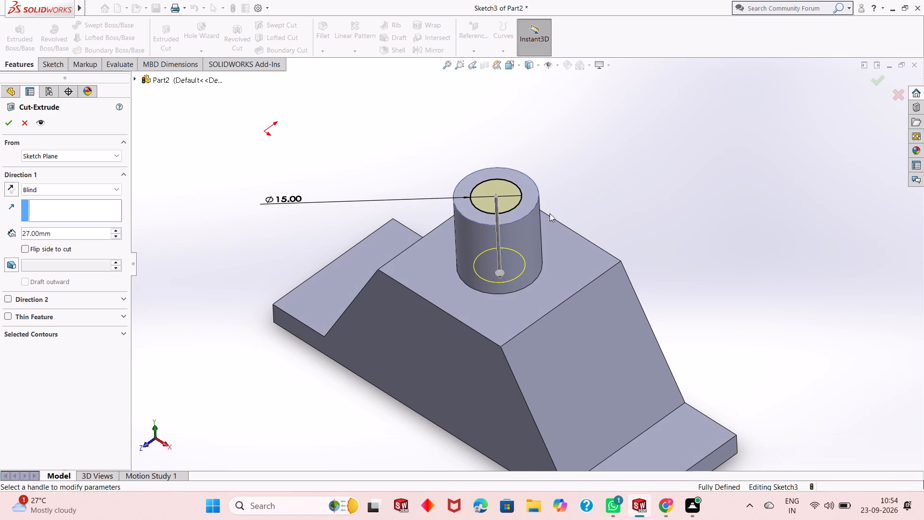
pyautogui.scroll(1, 581, 207)
pyautogui.click(592, 220)
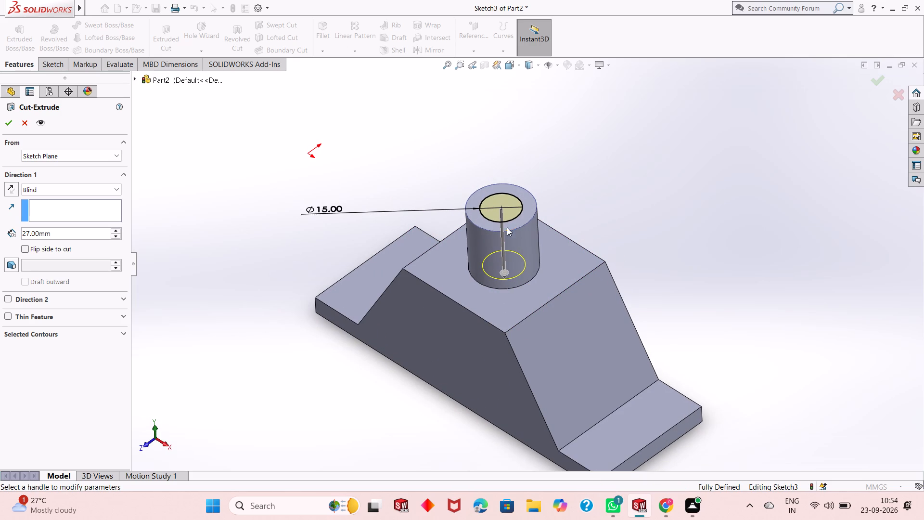
pyautogui.scroll(-1, 486, 227)
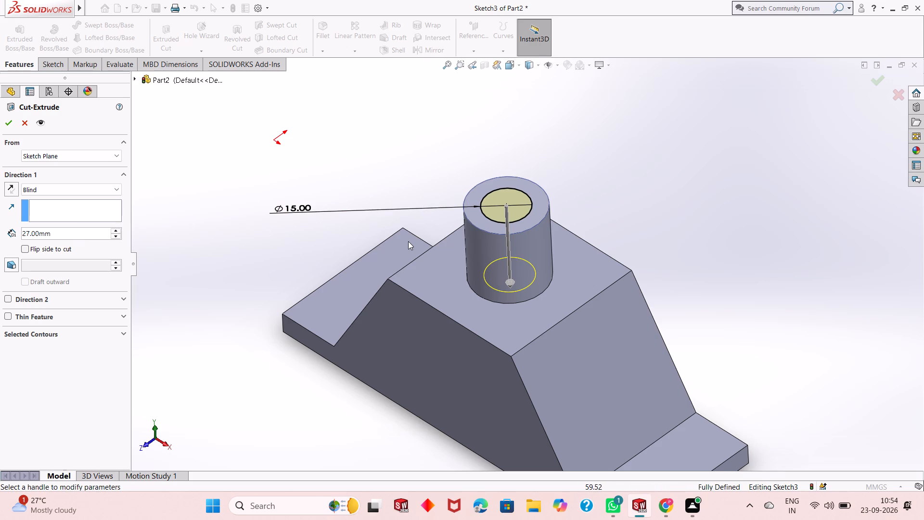
pyautogui.moveTo(521, 236); pyautogui.dragTo(523, 209, button='middle')
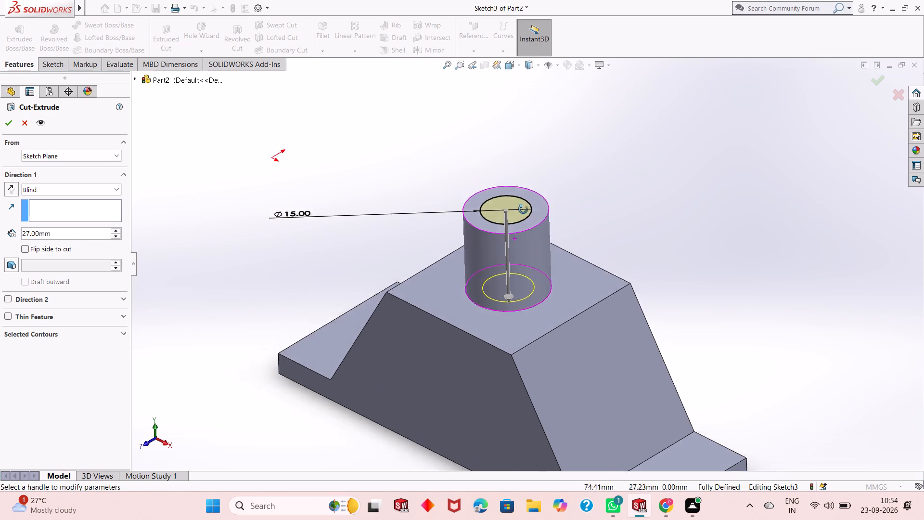
pyautogui.moveTo(523, 209); pyautogui.dragTo(525, 275, button='middle')
pyautogui.scroll(-2, 517, 256)
pyautogui.scroll(1, 517, 256)
pyautogui.scroll(1, 533, 147)
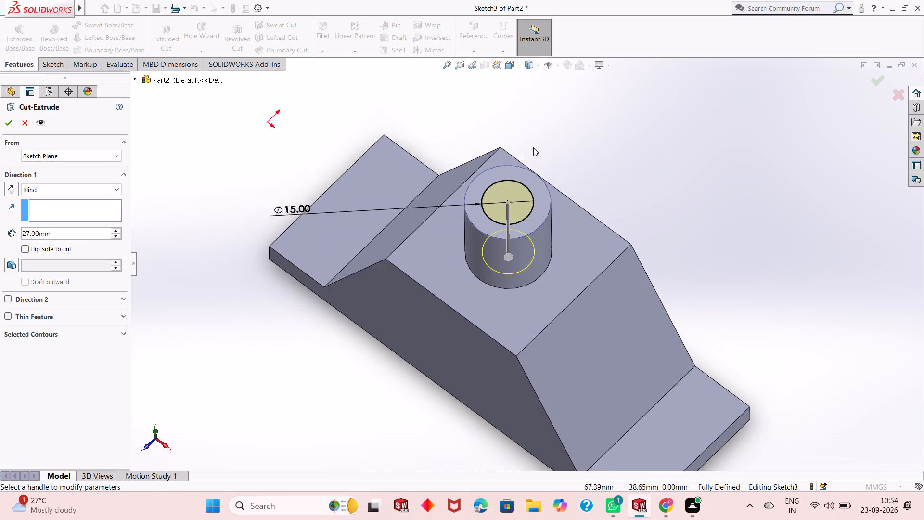
pyautogui.scroll(1, 533, 147)
pyautogui.scroll(-2, 608, 287)
pyautogui.scroll(2, 467, 147)
pyautogui.scroll(-1, 513, 148)
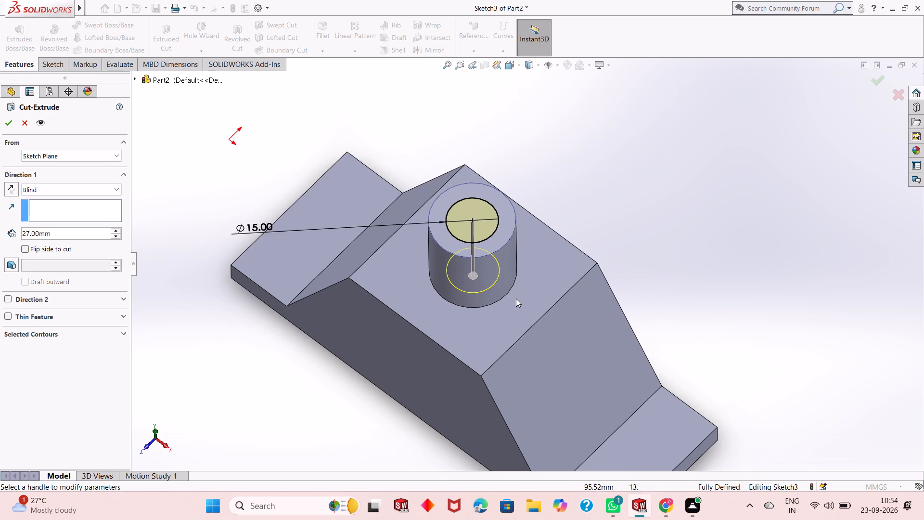
pyautogui.moveTo(520, 303); pyautogui.dragTo(513, 259, button='middle')
pyautogui.scroll(-2, 487, 240)
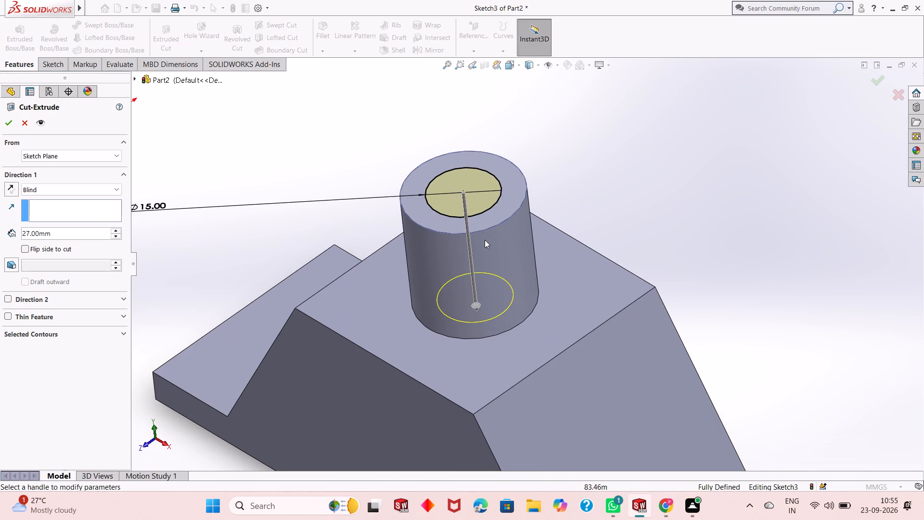
pyautogui.scroll(3, 481, 240)
pyautogui.scroll(-1, 618, 381)
pyautogui.scroll(1, 504, 262)
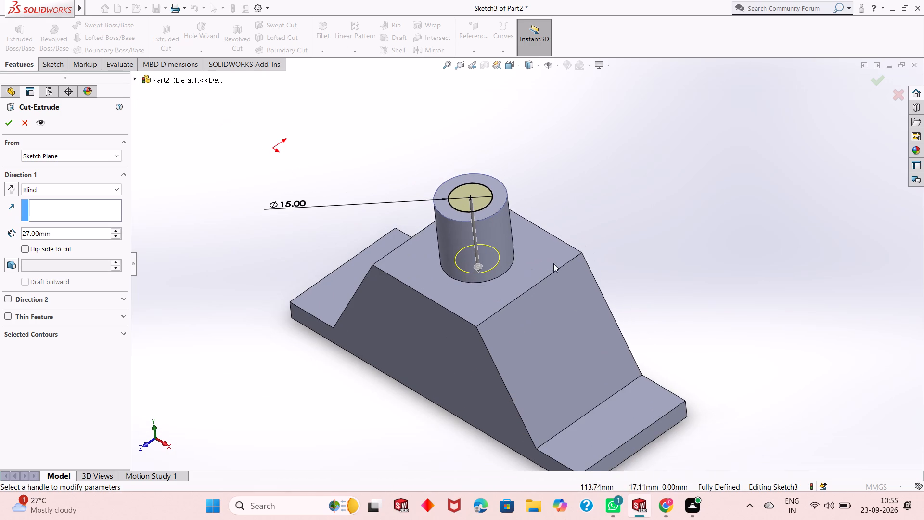
pyautogui.moveTo(560, 262); pyautogui.dragTo(547, 315, button='middle')
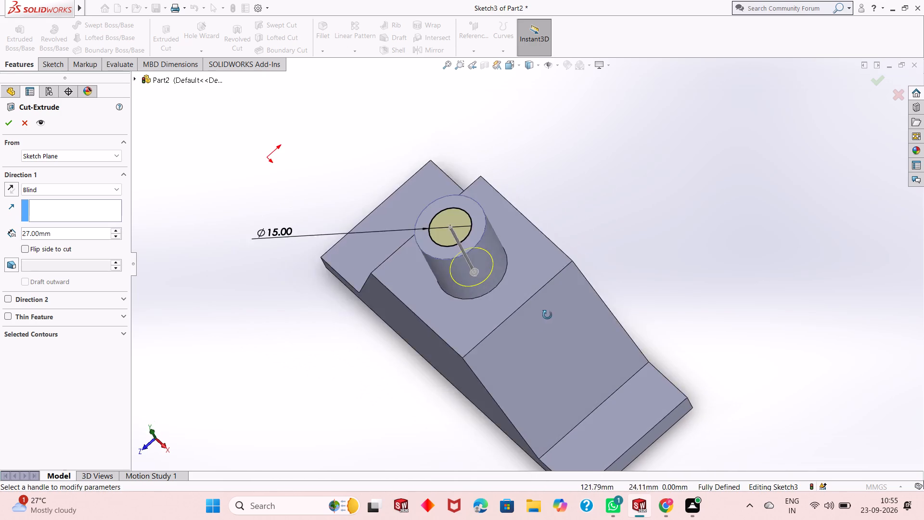
pyautogui.moveTo(547, 315); pyautogui.dragTo(534, 328, button='middle')
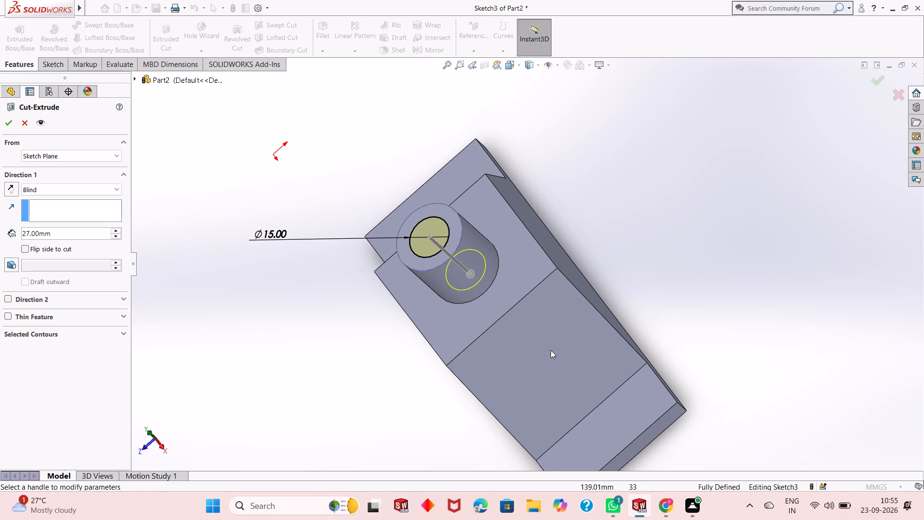
pyautogui.moveTo(551, 350); pyautogui.dragTo(596, 216, button='middle')
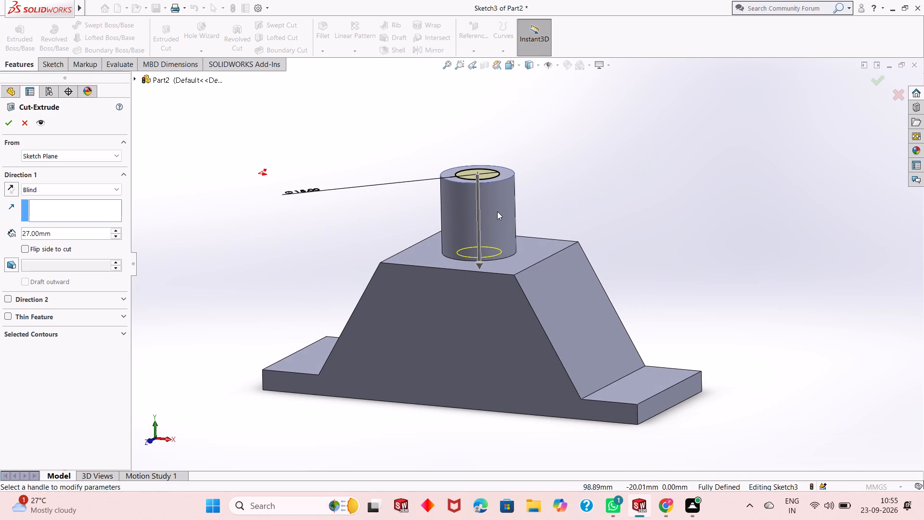
pyautogui.moveTo(554, 205); pyautogui.dragTo(519, 351, button='middle')
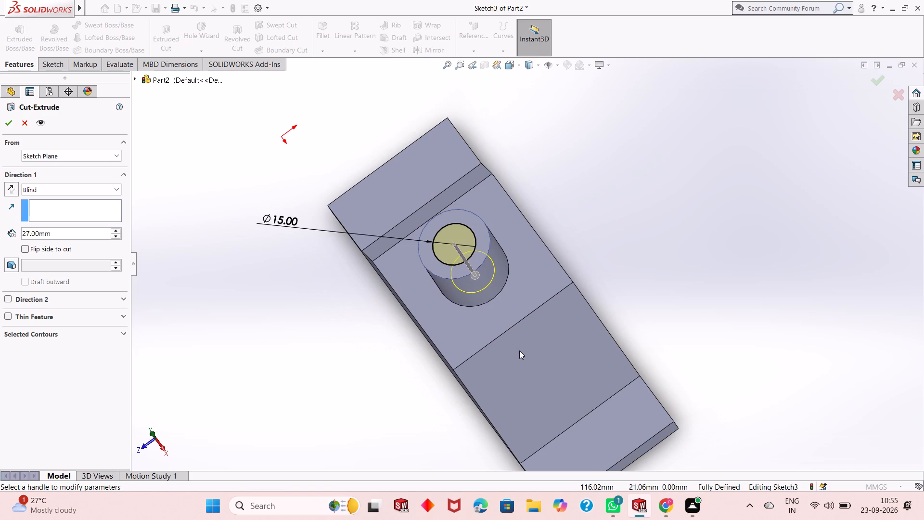
pyautogui.moveTo(611, 321); pyautogui.dragTo(611, 311, button='middle')
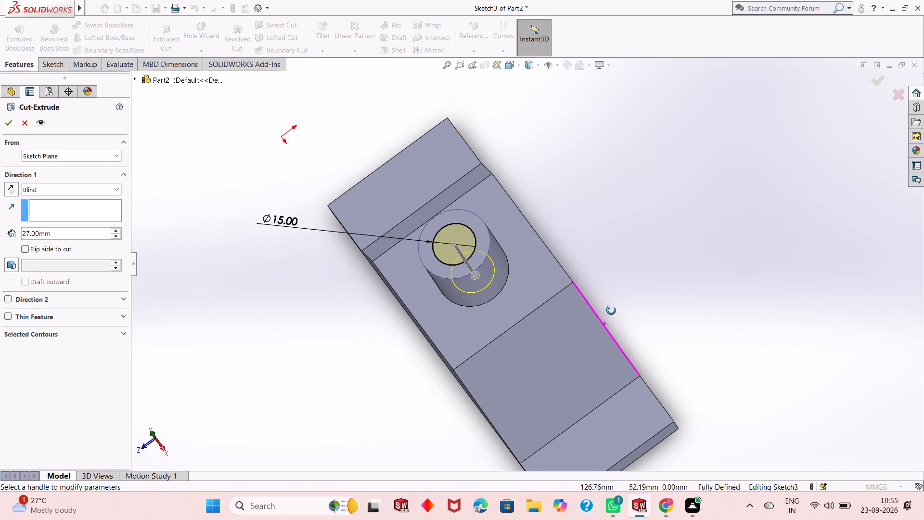
pyautogui.moveTo(611, 311); pyautogui.dragTo(636, 234, button='middle')
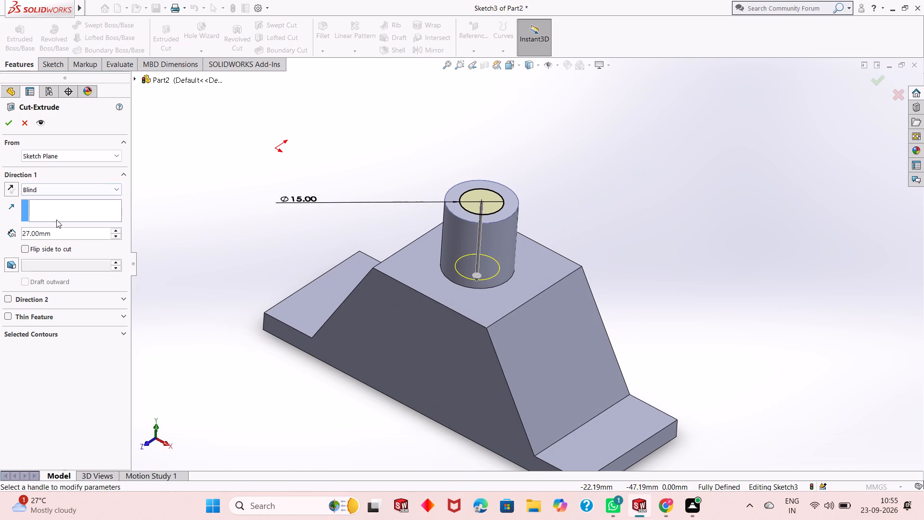
# Set the extruded cut's blind depth to 5 mm.
pyautogui.doubleClick(56, 233)
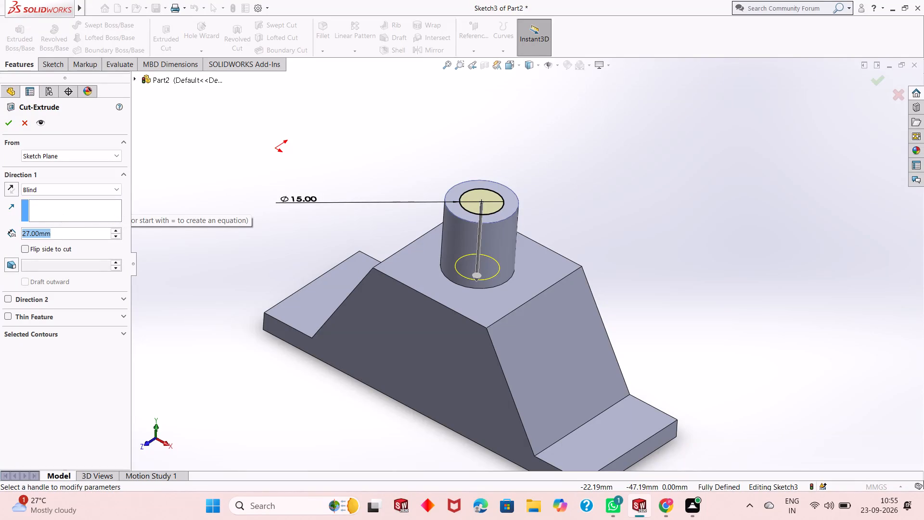
pyautogui.press('5')
pyautogui.press('Return')
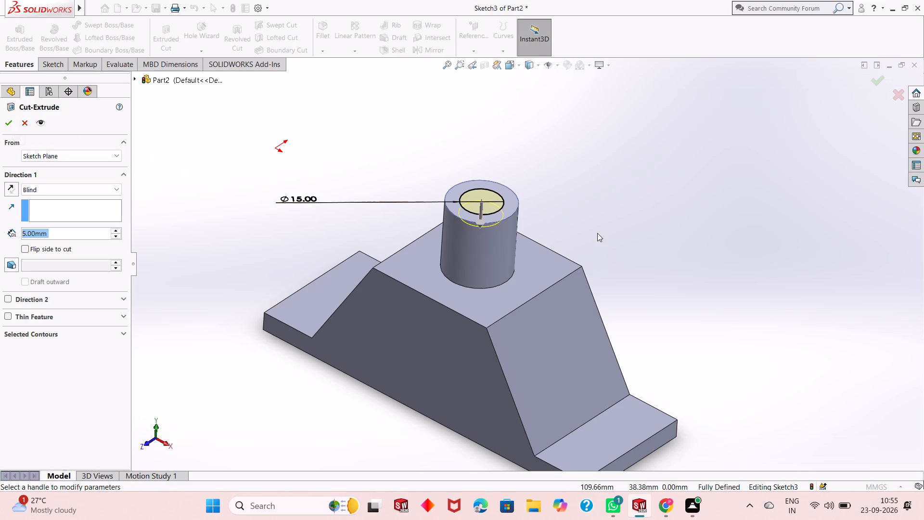
# Examine the 5 mm cut preview at the top of the cylinder from several angles.
pyautogui.moveTo(585, 233); pyautogui.dragTo(552, 187, button='middle')
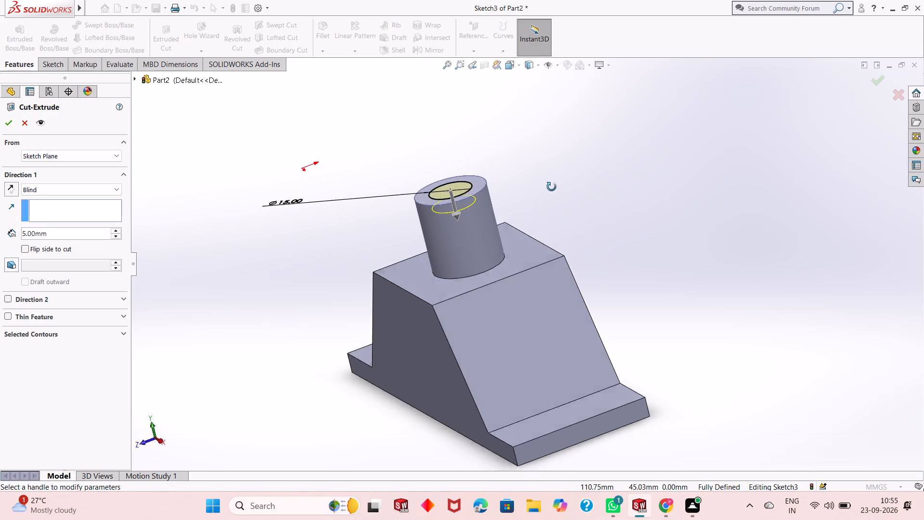
pyautogui.moveTo(552, 187); pyautogui.dragTo(595, 158, button='middle')
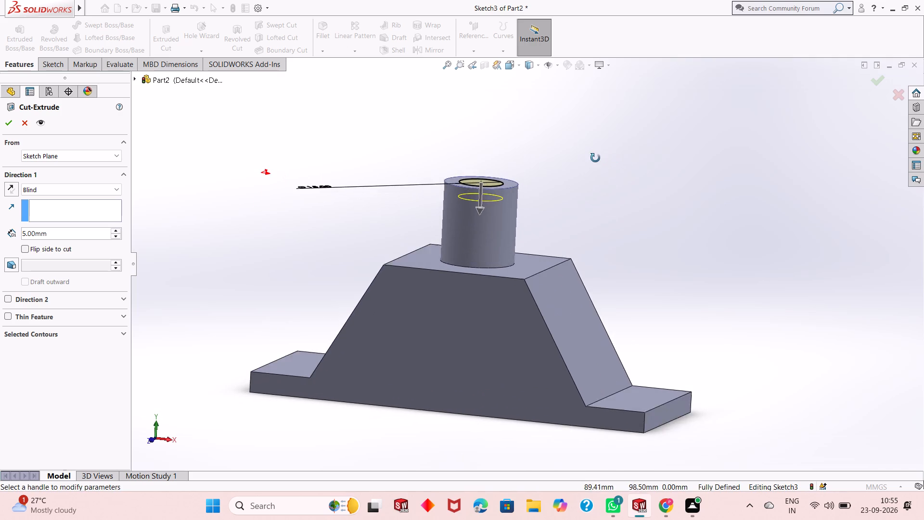
pyautogui.moveTo(595, 158); pyautogui.dragTo(567, 234, button='middle')
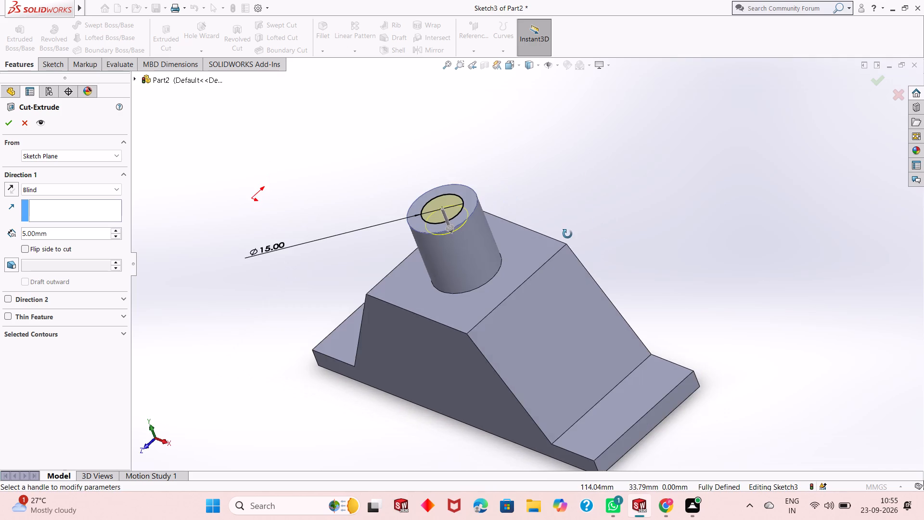
pyautogui.moveTo(567, 234); pyautogui.dragTo(576, 275, button='middle')
pyautogui.scroll(-2, 475, 251)
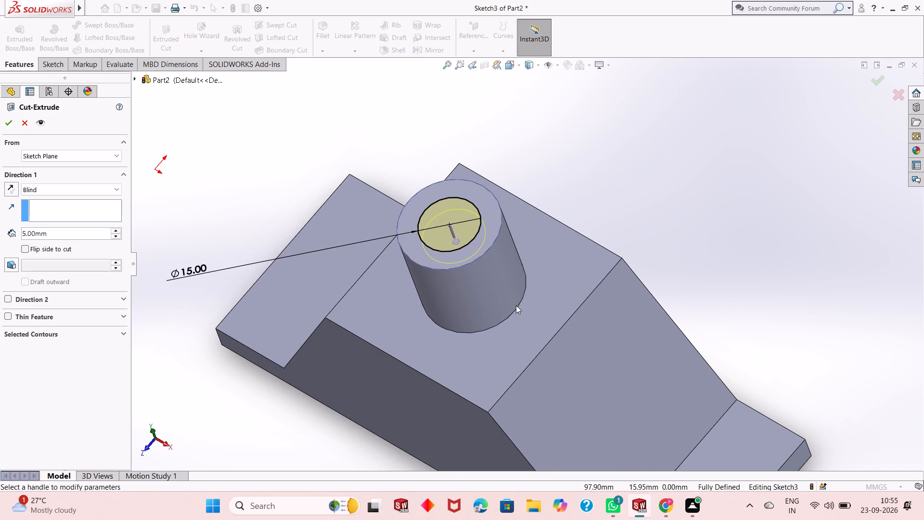
pyautogui.moveTo(516, 305); pyautogui.dragTo(525, 243, button='middle')
pyautogui.scroll(2, 510, 275)
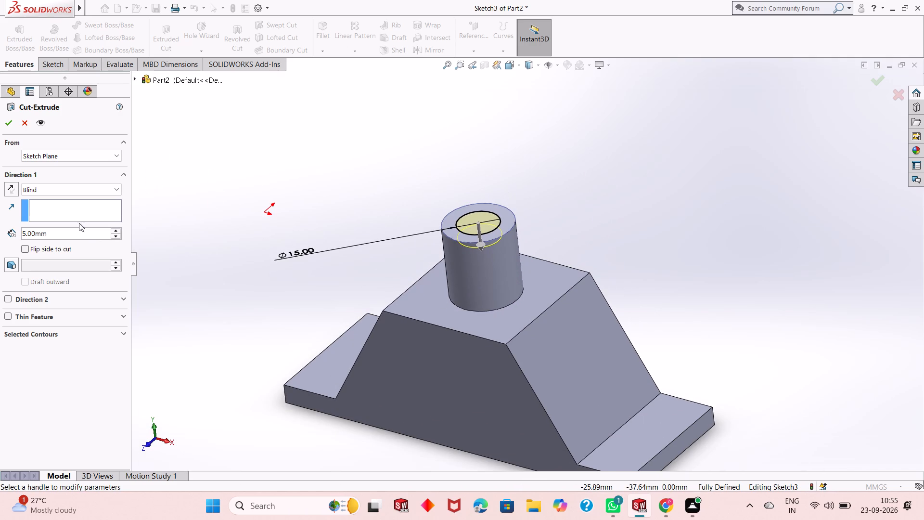
pyautogui.doubleClick(51, 232)
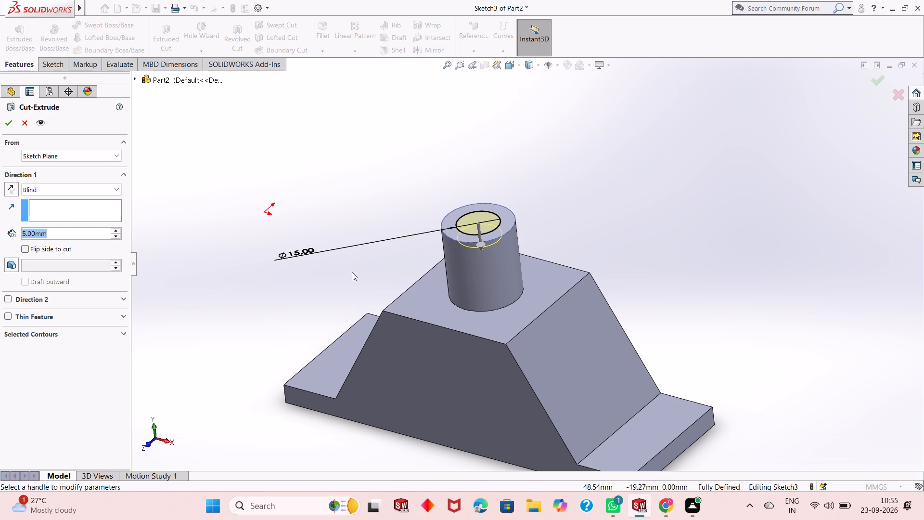
pyautogui.scroll(-2, 529, 272)
pyautogui.moveTo(565, 257); pyautogui.dragTo(565, 236, button='middle')
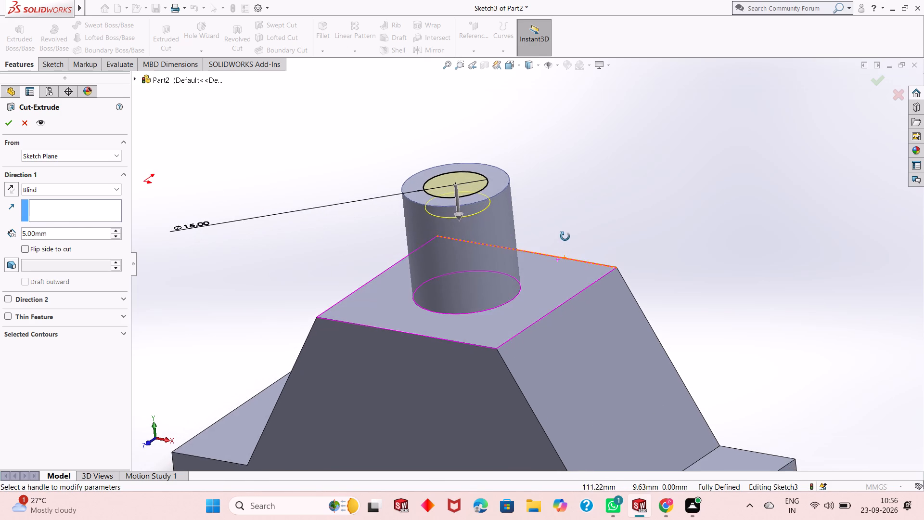
pyautogui.moveTo(565, 236); pyautogui.dragTo(563, 320, button='middle')
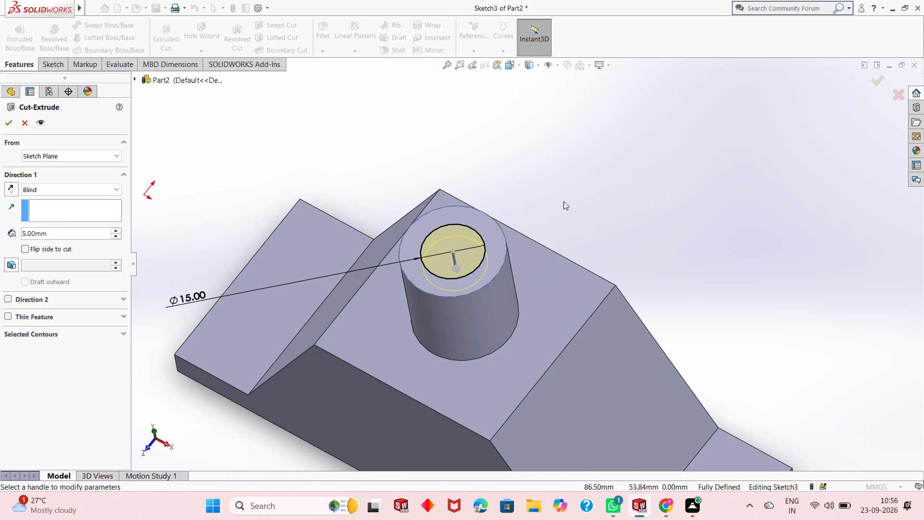
# Complete the 5 mm deep extruded cut of the 15 mm circle in the cylinder's top face.
pyautogui.doubleClick(56, 235)
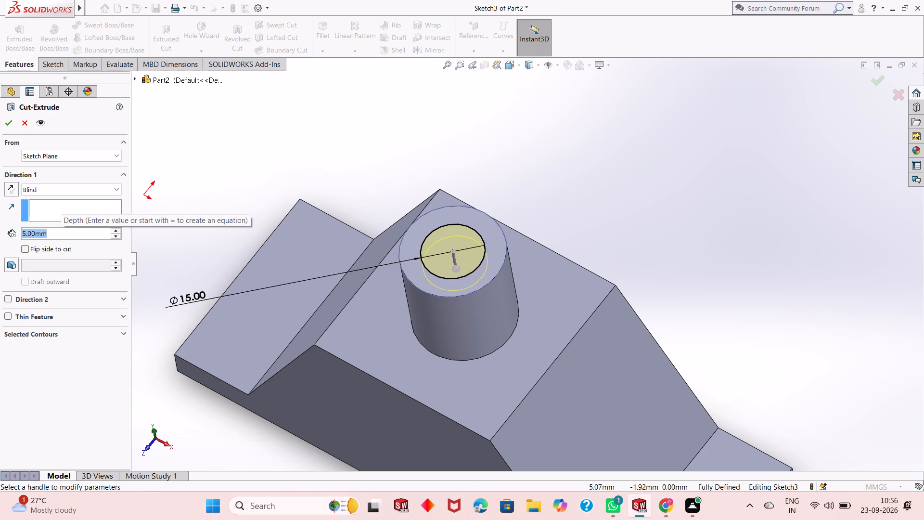
pyautogui.click(8, 128)
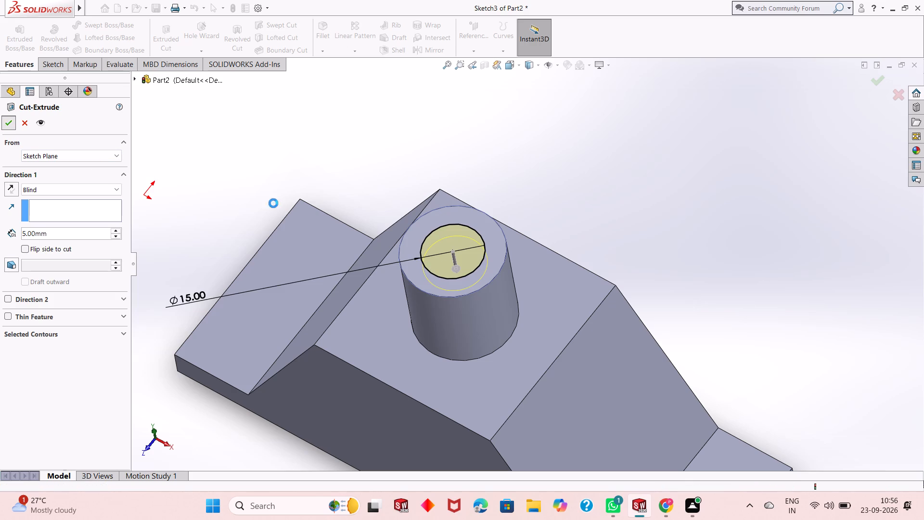
pyautogui.click(637, 253)
# Sketch a circle about 9 mm in diameter on the floor of the cylinder's recess, concentric with the recess.
pyautogui.moveTo(500, 364); pyautogui.dragTo(503, 342, button='middle')
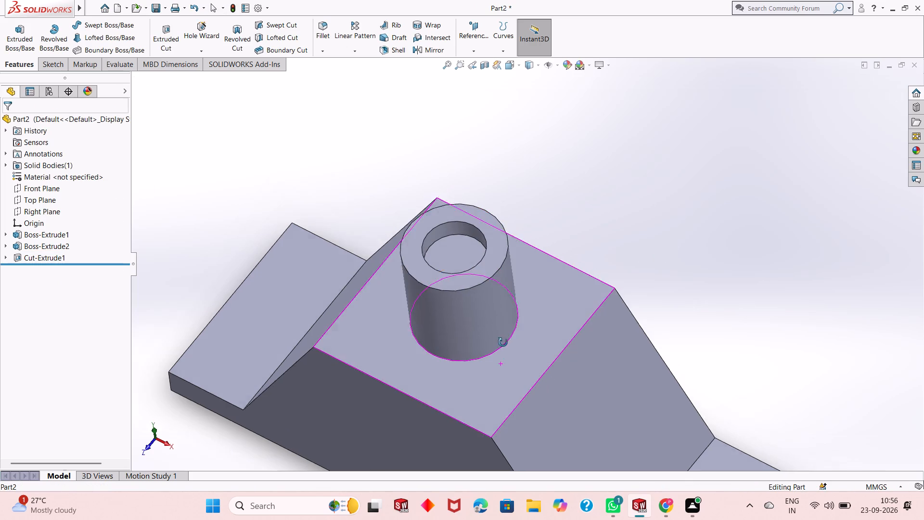
pyautogui.moveTo(503, 342); pyautogui.dragTo(504, 336, button='middle')
pyautogui.scroll(3, 504, 333)
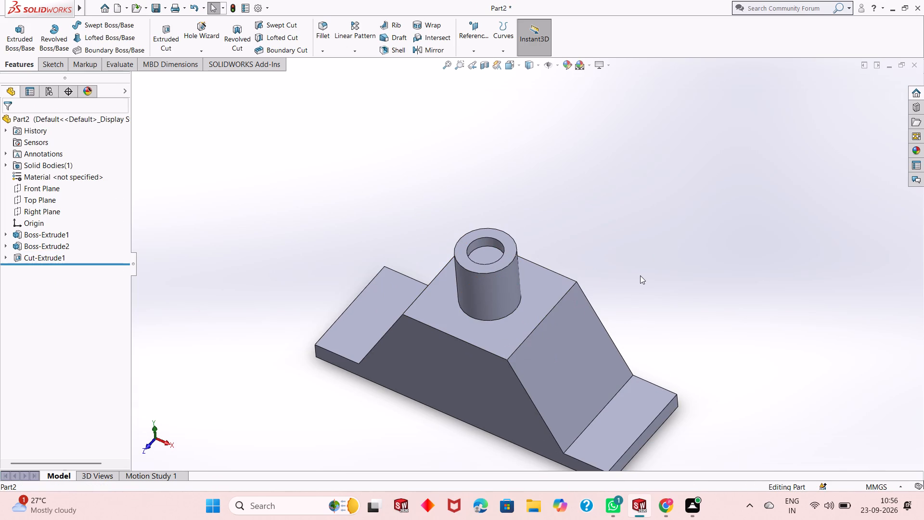
pyautogui.click(488, 253)
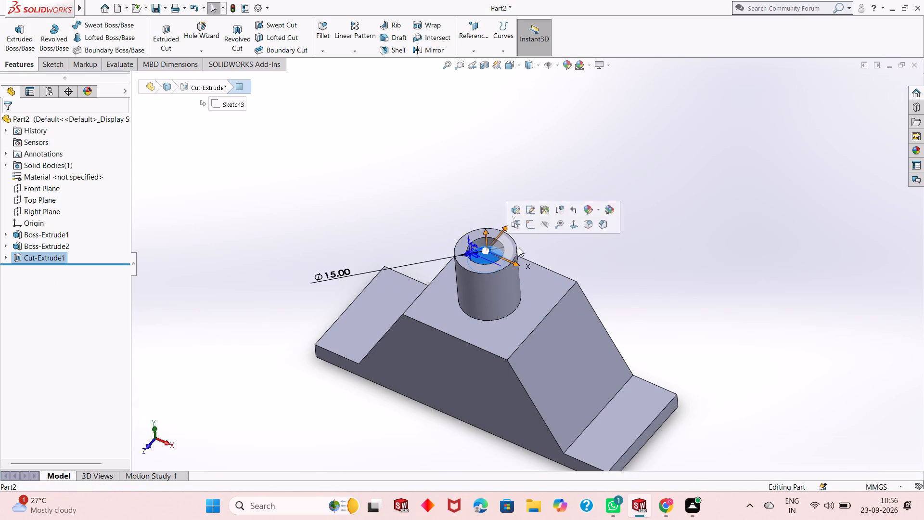
pyautogui.click(530, 229)
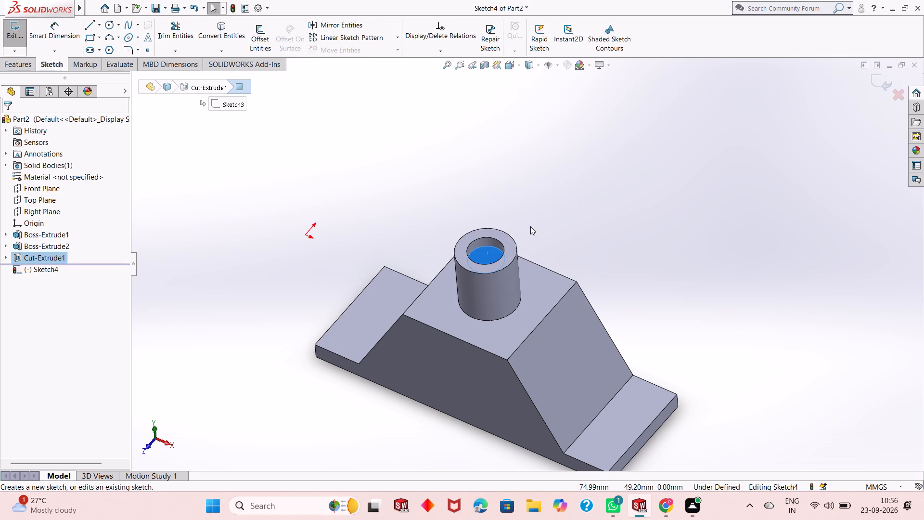
pyautogui.hotkey('ctrl', '8')
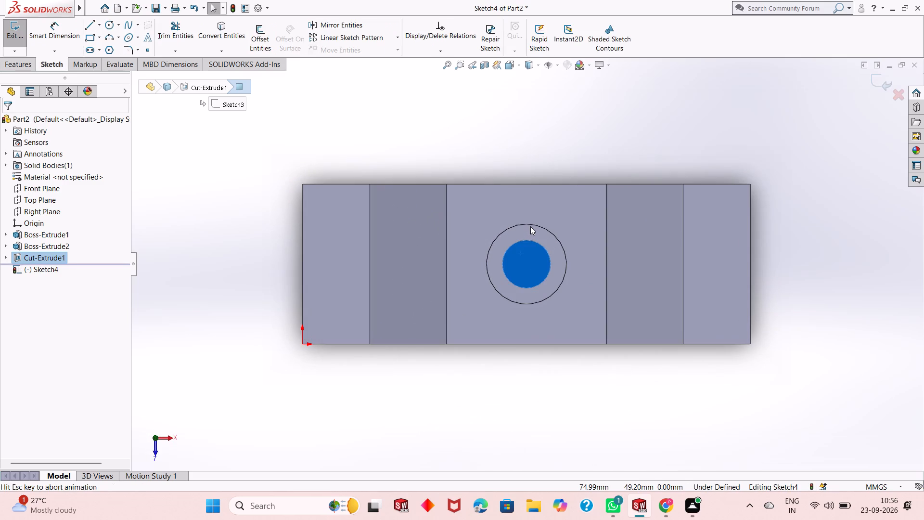
pyautogui.press('Escape')
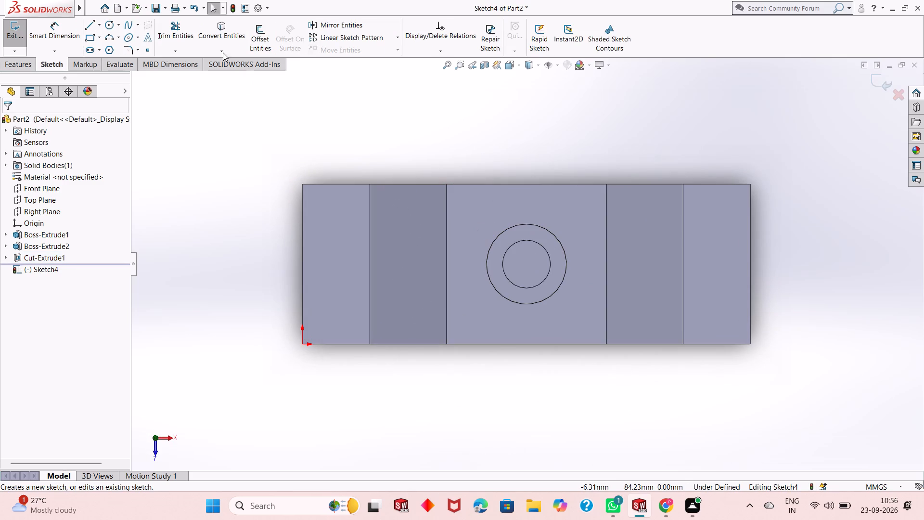
pyautogui.click(106, 29)
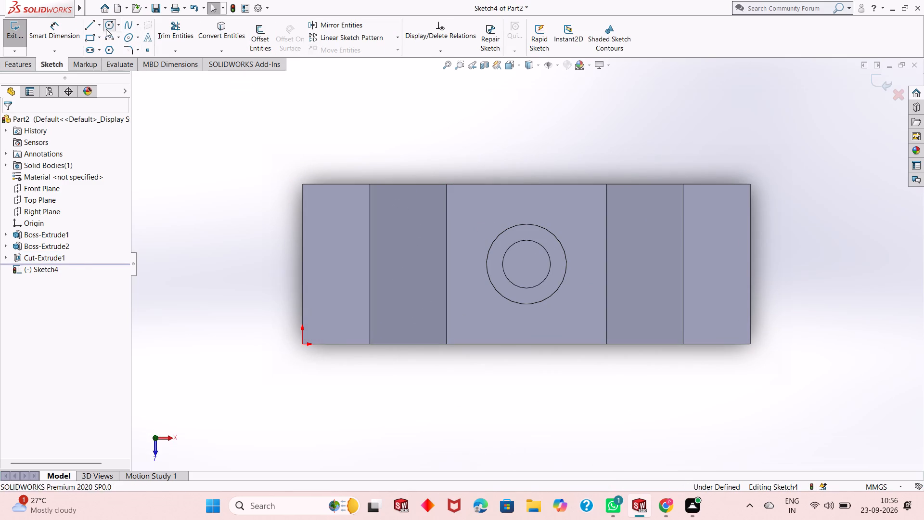
pyautogui.click(526, 262)
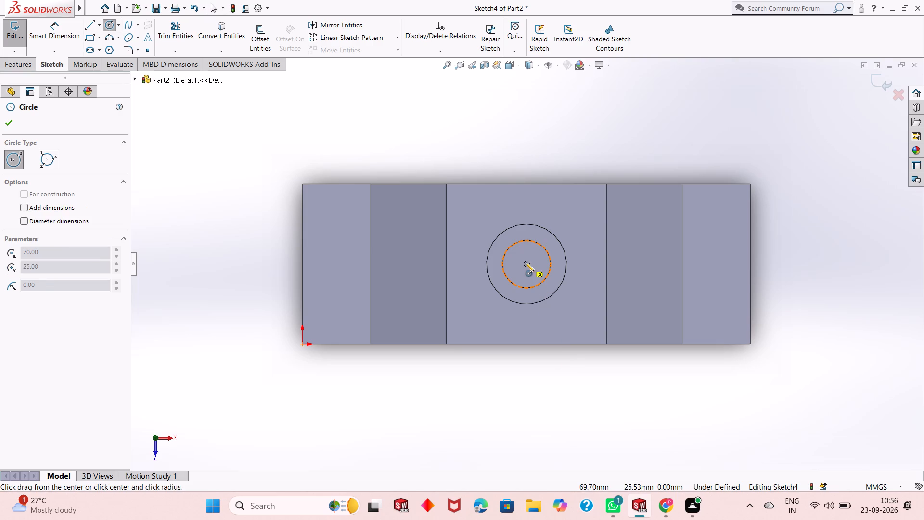
pyautogui.click(539, 256)
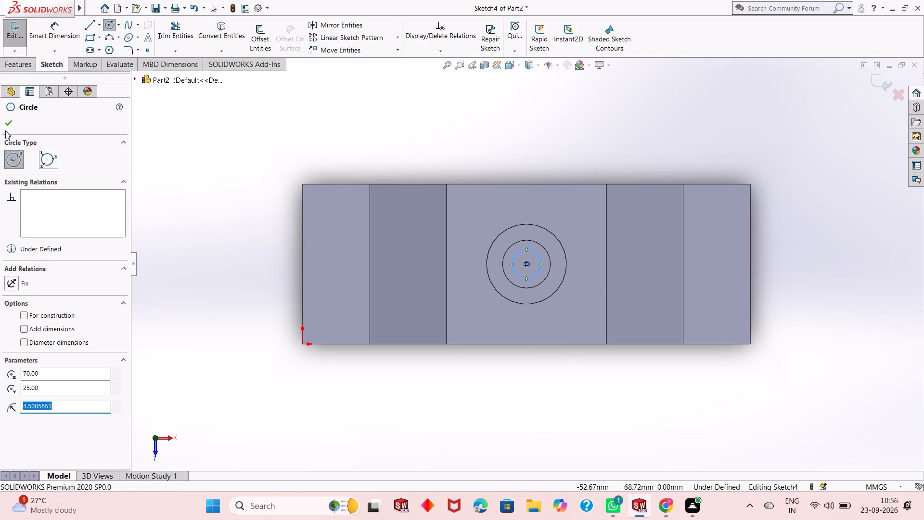
pyautogui.click(5, 129)
# Dimension the new circle on the recess floor to a diameter of 12 mm.
pyautogui.click(57, 28)
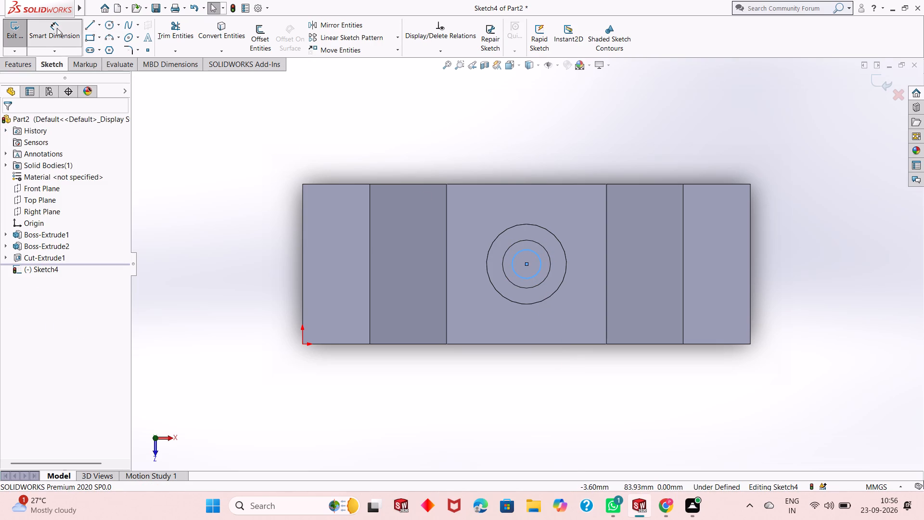
pyautogui.click(517, 276)
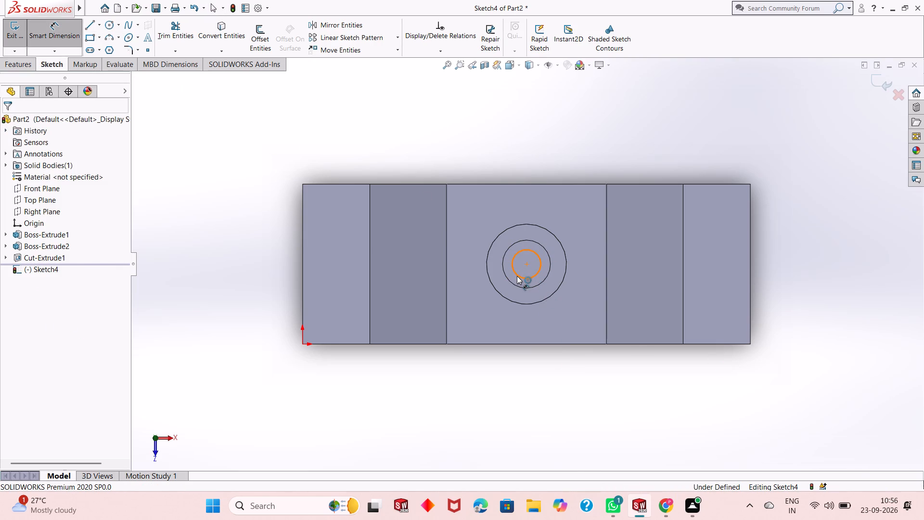
pyautogui.click(395, 393)
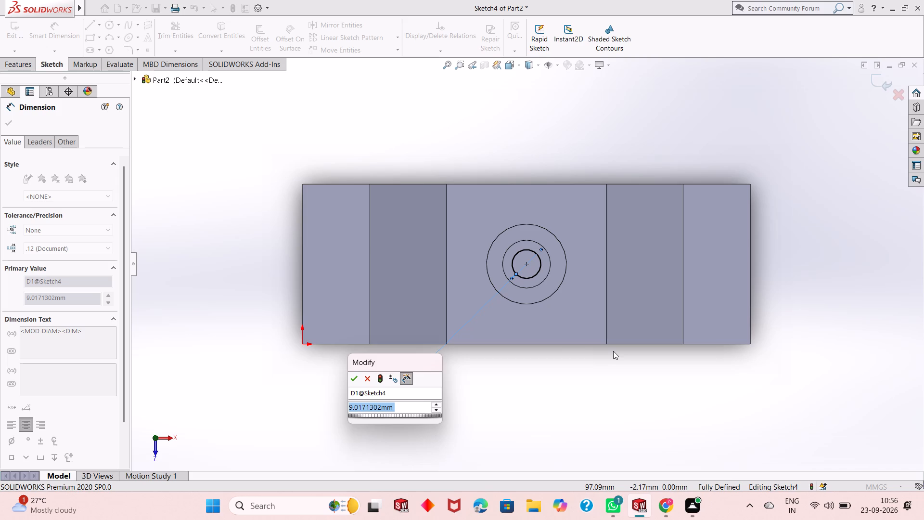
pyautogui.write('12')
pyautogui.press('Return')
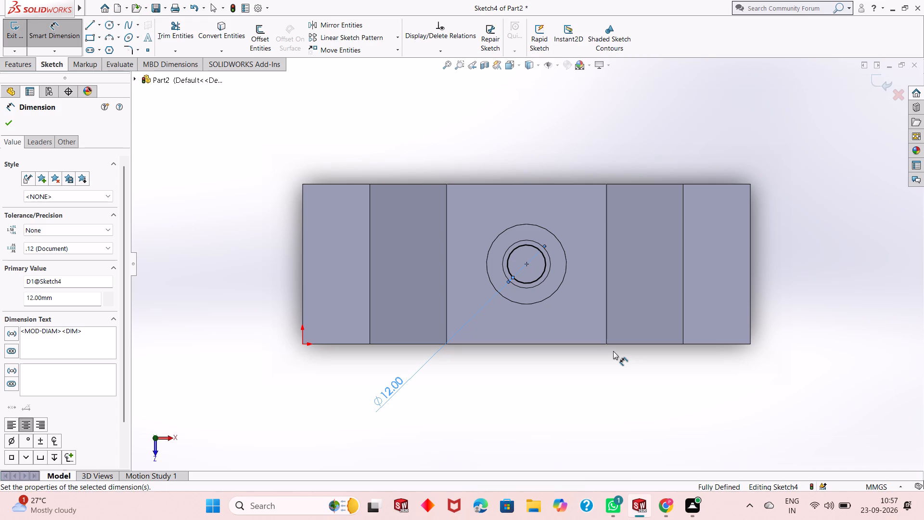
pyautogui.moveTo(554, 374); pyautogui.dragTo(552, 301, button='middle')
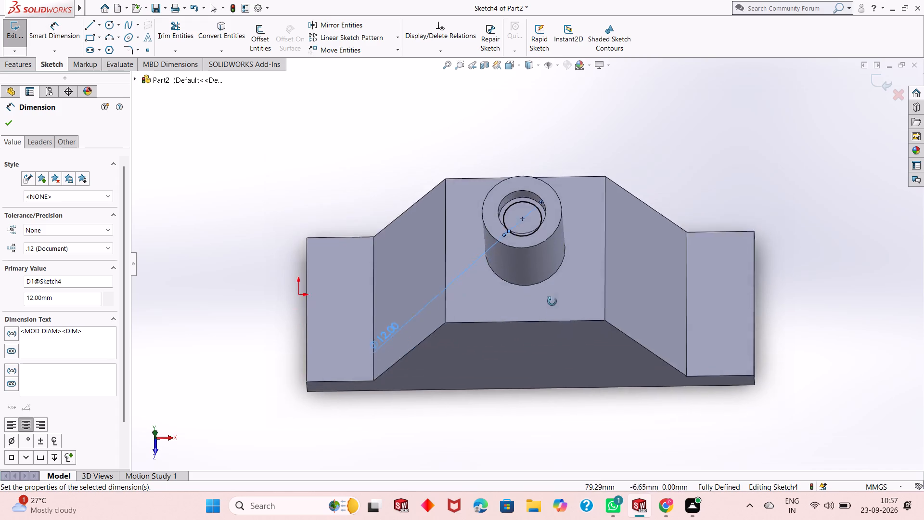
pyautogui.moveTo(552, 301); pyautogui.dragTo(527, 364, button='middle')
pyautogui.click(3, 122)
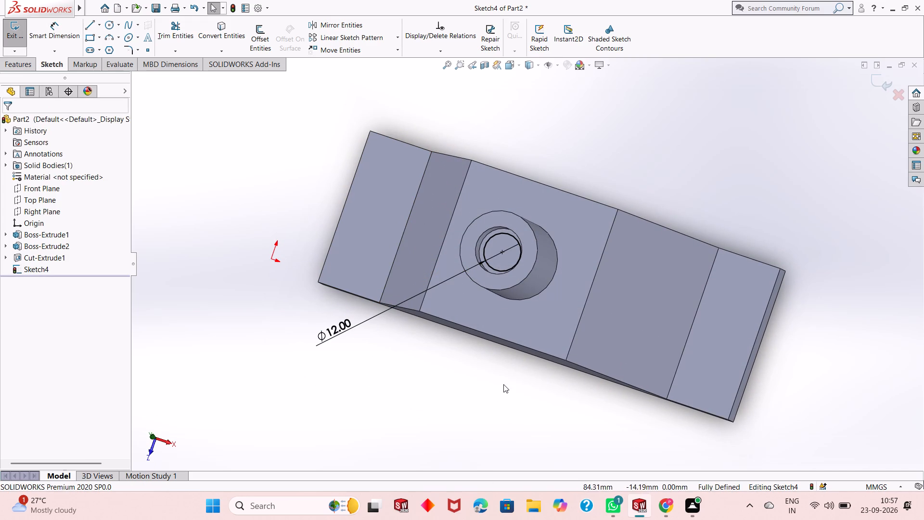
# Start an extruded cut from the 12 mm circle and open its blind depth for editing.
pyautogui.moveTo(503, 385); pyautogui.dragTo(515, 347, button='middle')
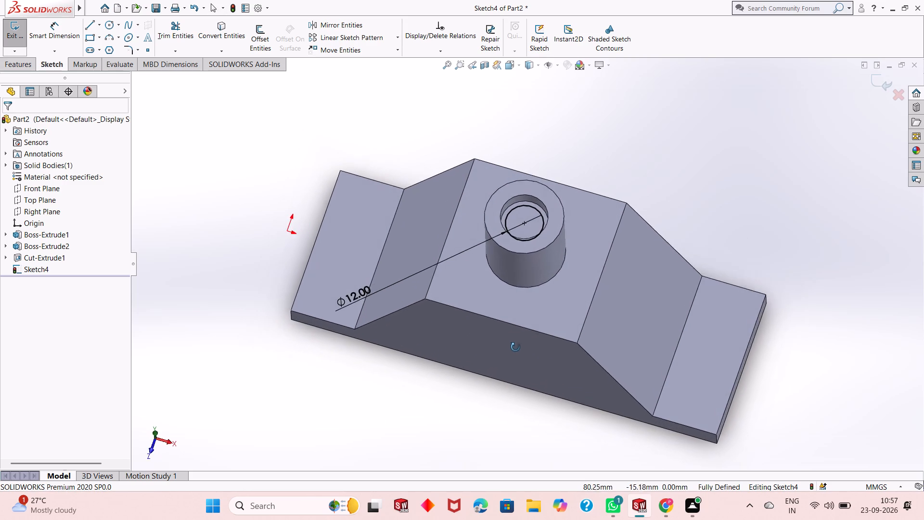
pyautogui.moveTo(515, 347); pyautogui.dragTo(510, 382, button='middle')
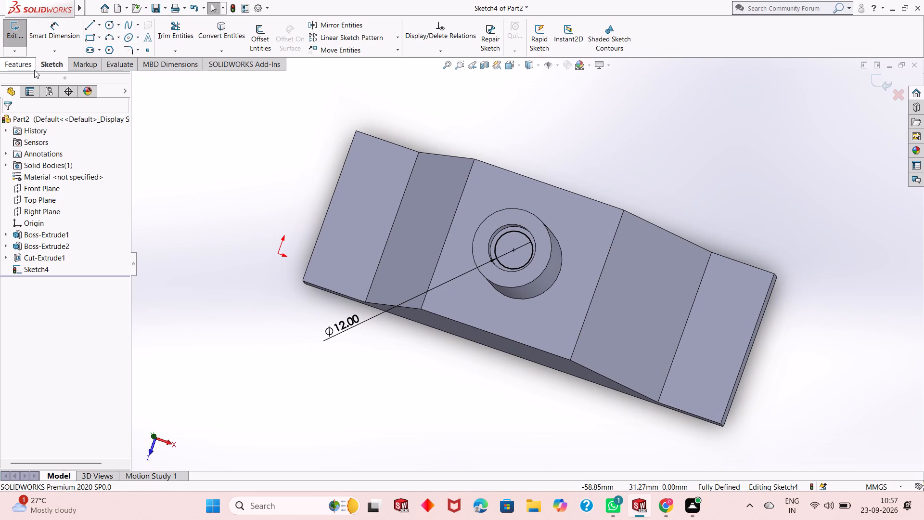
pyautogui.click(16, 64)
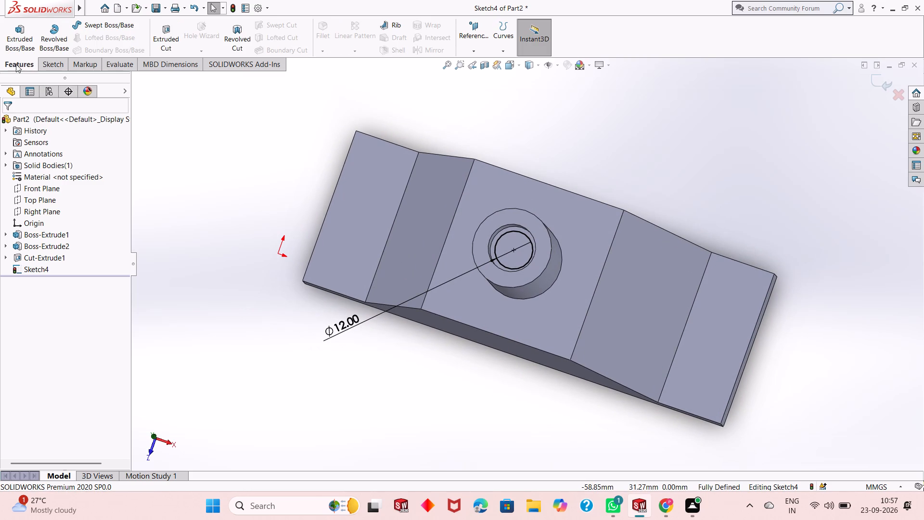
pyautogui.click(39, 62)
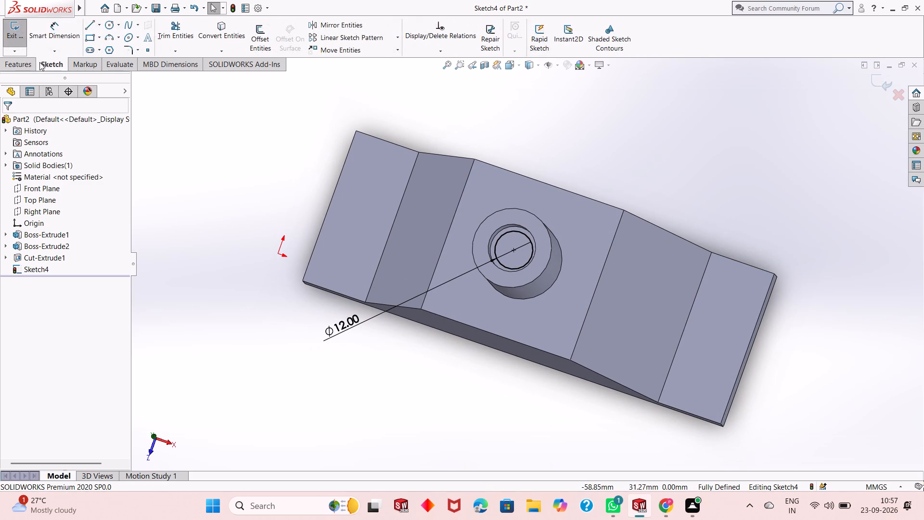
pyautogui.click(29, 62)
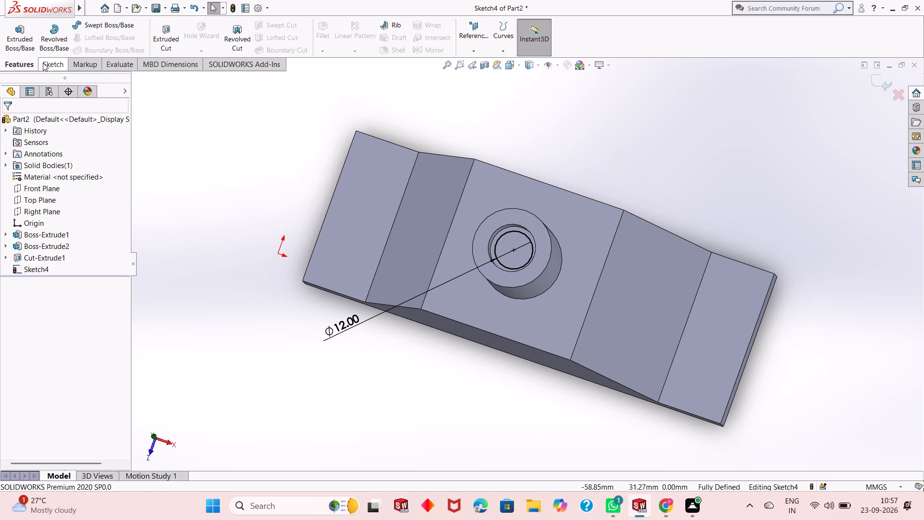
pyautogui.click(43, 63)
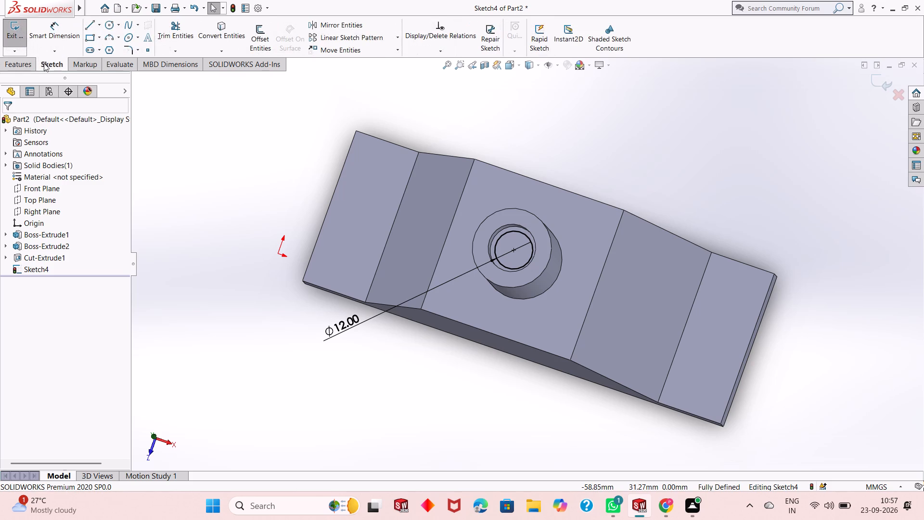
pyautogui.click(20, 64)
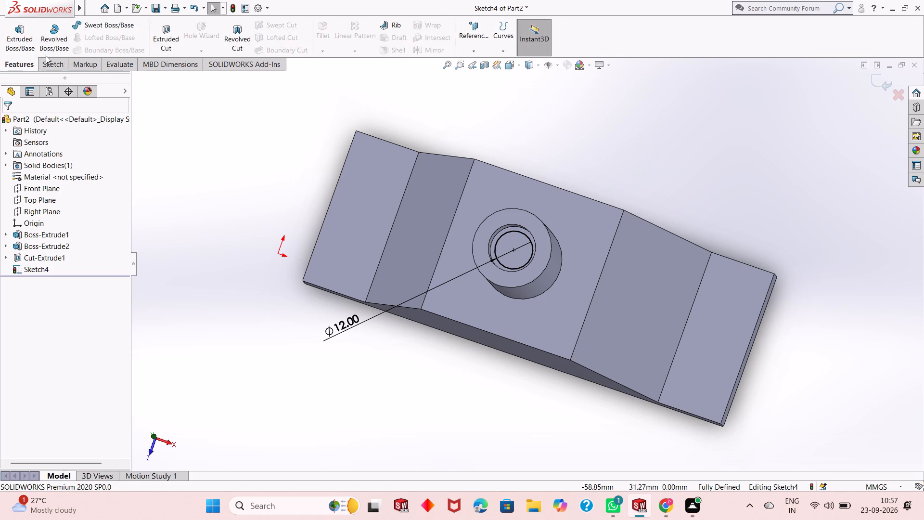
pyautogui.click(164, 37)
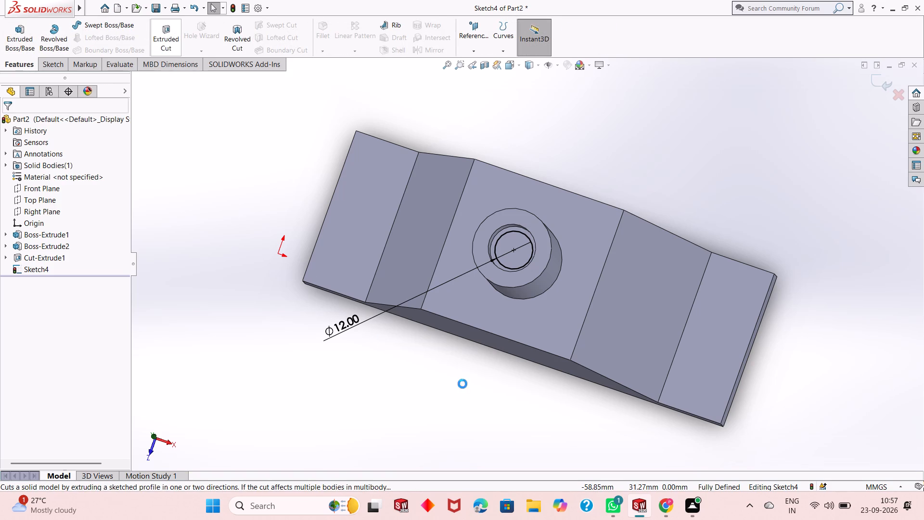
pyautogui.moveTo(481, 379); pyautogui.dragTo(494, 222, button='middle')
pyautogui.doubleClick(52, 233)
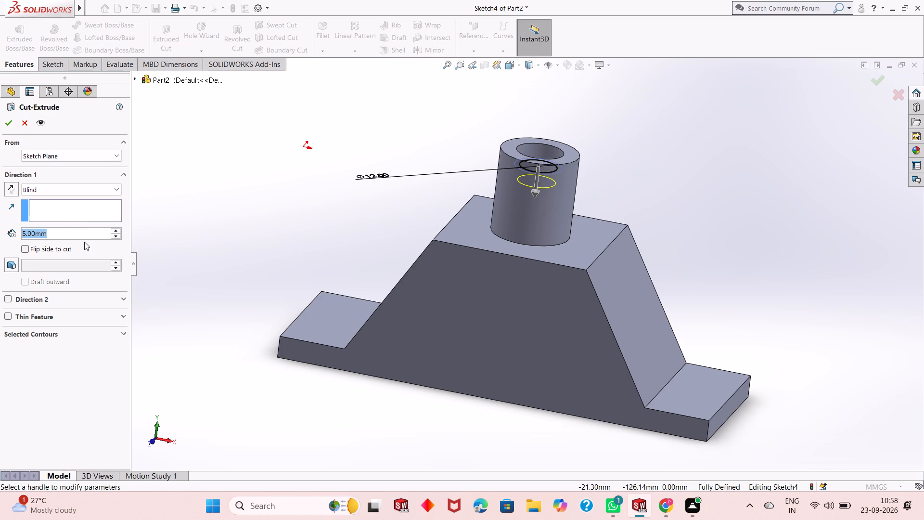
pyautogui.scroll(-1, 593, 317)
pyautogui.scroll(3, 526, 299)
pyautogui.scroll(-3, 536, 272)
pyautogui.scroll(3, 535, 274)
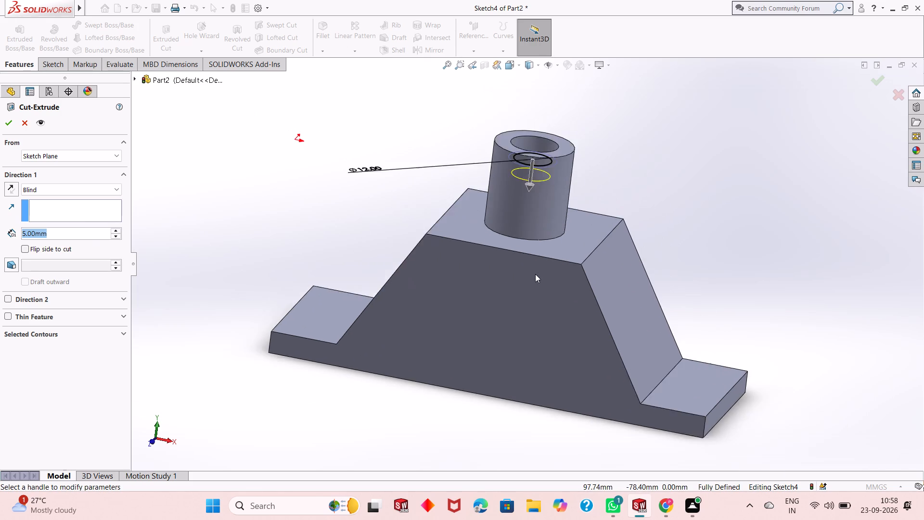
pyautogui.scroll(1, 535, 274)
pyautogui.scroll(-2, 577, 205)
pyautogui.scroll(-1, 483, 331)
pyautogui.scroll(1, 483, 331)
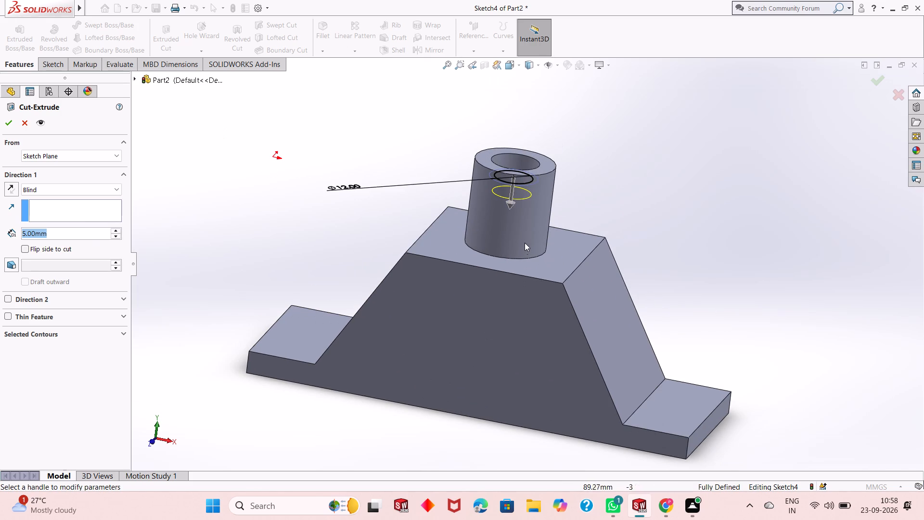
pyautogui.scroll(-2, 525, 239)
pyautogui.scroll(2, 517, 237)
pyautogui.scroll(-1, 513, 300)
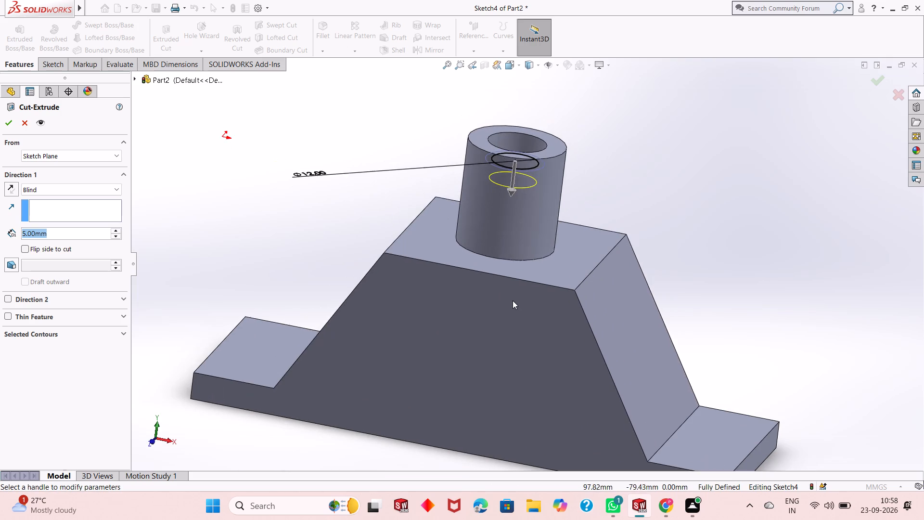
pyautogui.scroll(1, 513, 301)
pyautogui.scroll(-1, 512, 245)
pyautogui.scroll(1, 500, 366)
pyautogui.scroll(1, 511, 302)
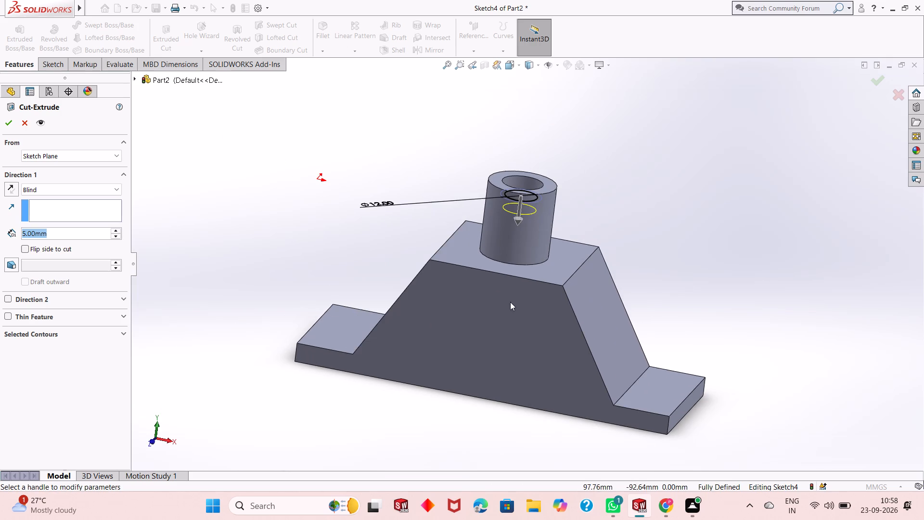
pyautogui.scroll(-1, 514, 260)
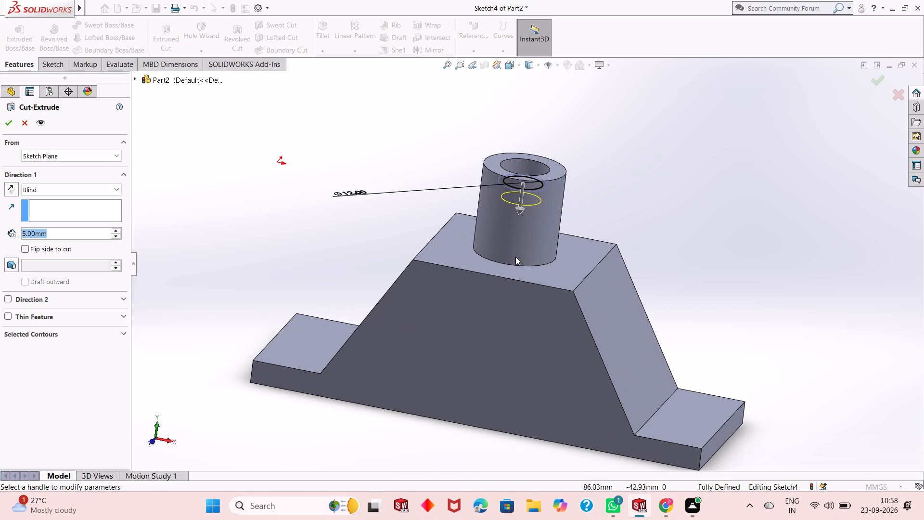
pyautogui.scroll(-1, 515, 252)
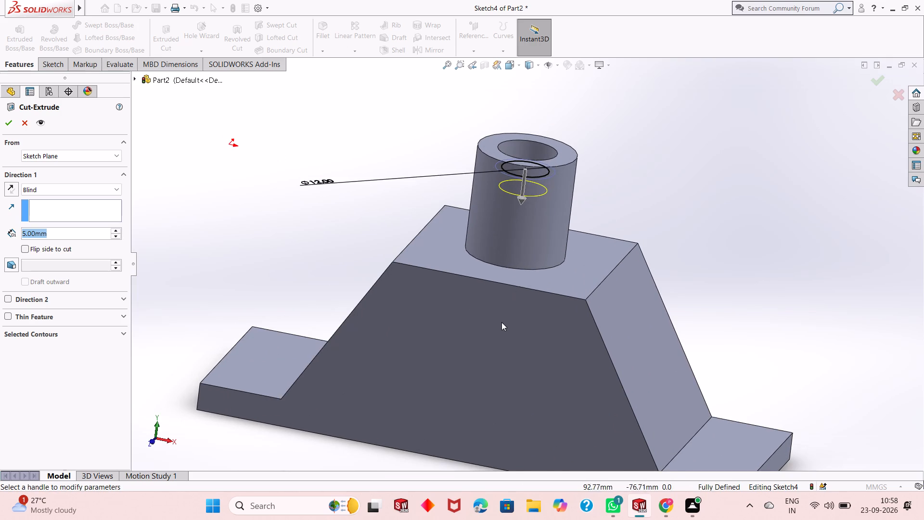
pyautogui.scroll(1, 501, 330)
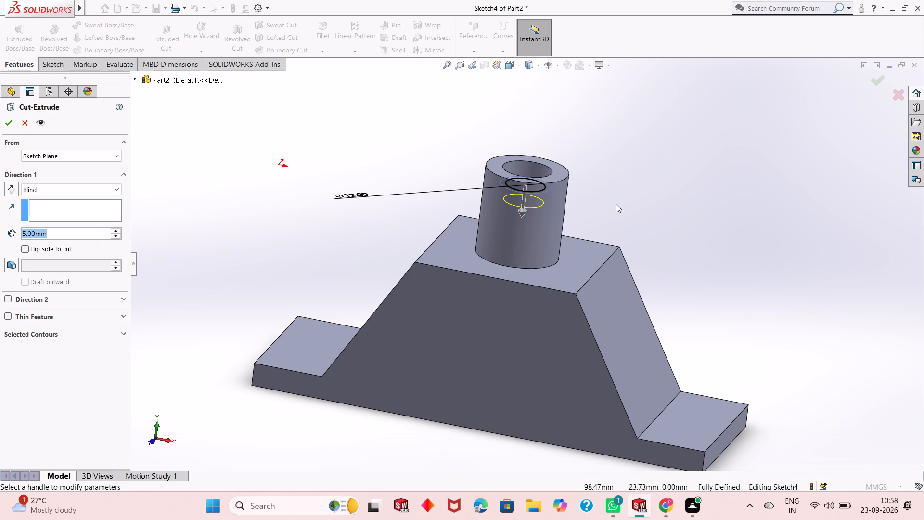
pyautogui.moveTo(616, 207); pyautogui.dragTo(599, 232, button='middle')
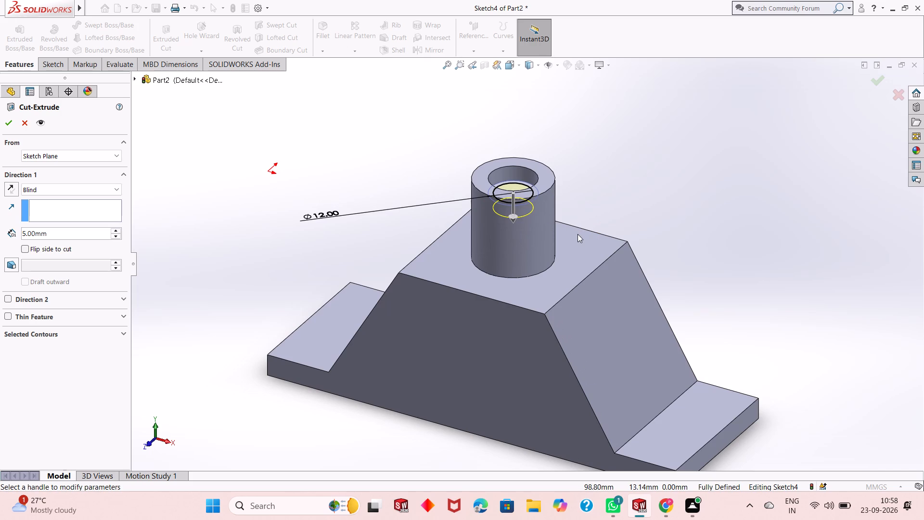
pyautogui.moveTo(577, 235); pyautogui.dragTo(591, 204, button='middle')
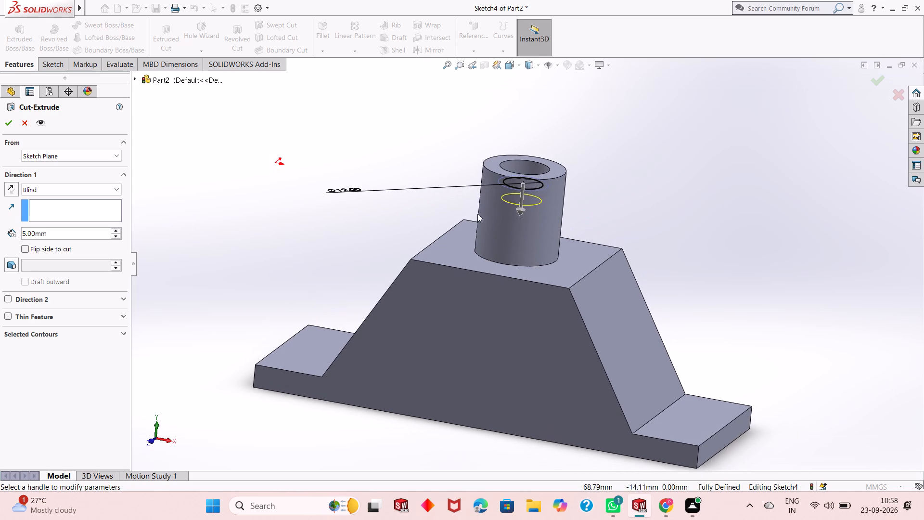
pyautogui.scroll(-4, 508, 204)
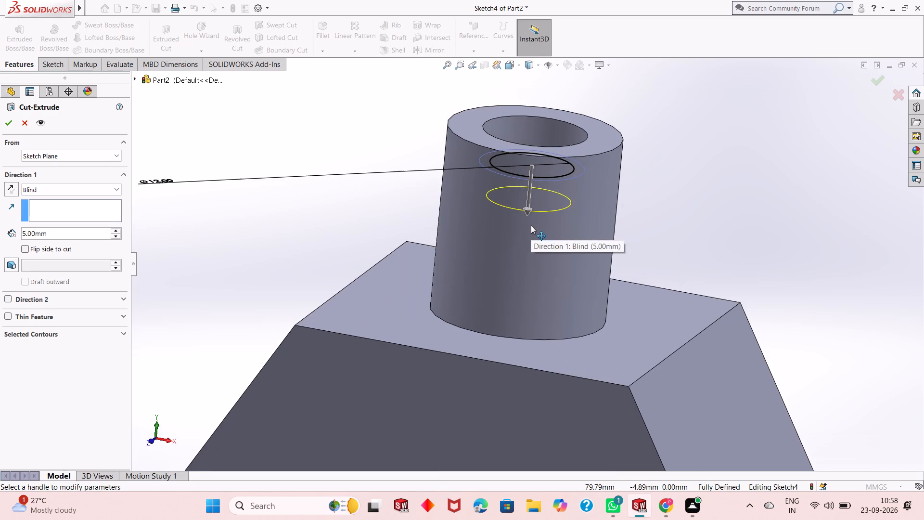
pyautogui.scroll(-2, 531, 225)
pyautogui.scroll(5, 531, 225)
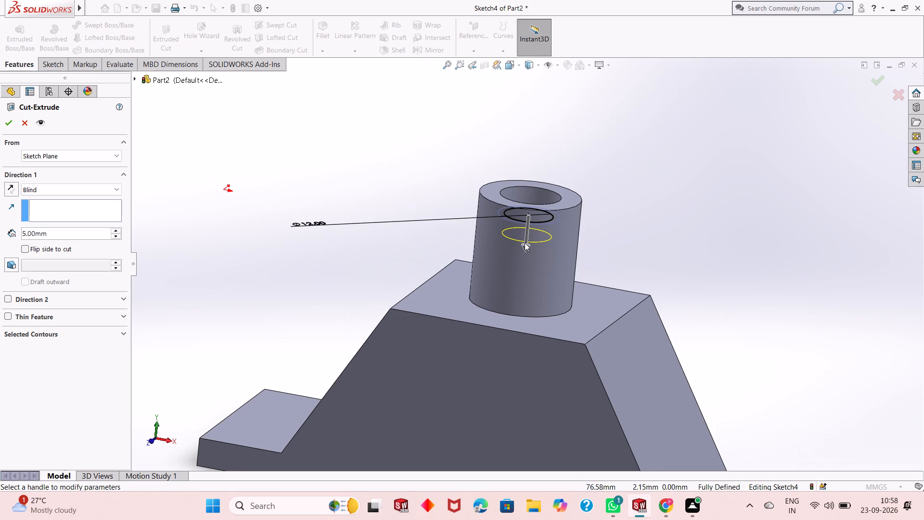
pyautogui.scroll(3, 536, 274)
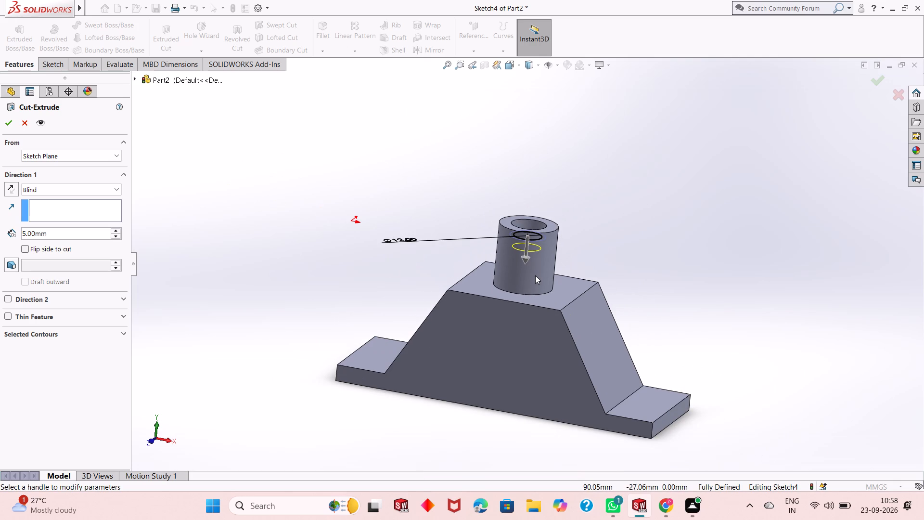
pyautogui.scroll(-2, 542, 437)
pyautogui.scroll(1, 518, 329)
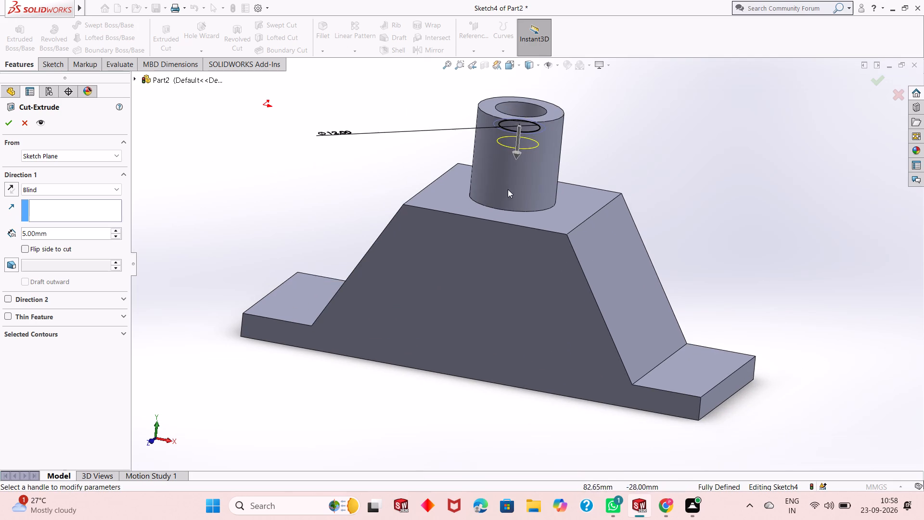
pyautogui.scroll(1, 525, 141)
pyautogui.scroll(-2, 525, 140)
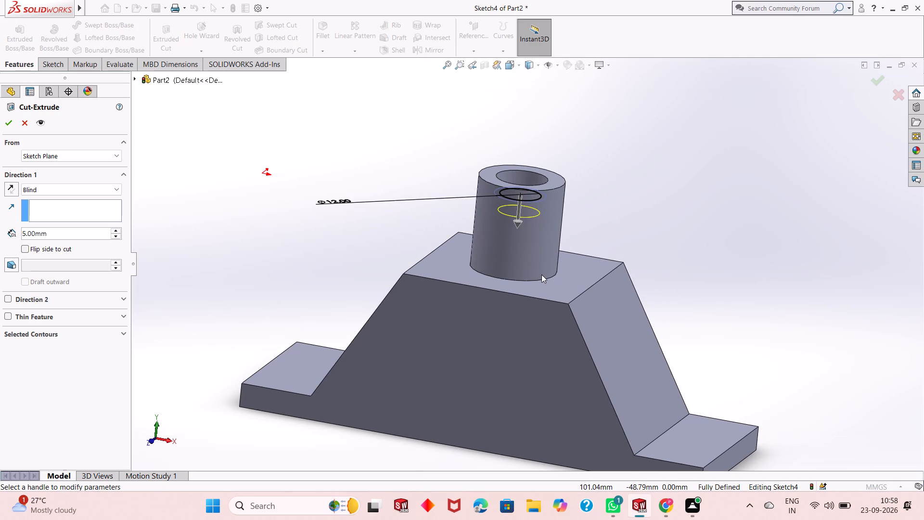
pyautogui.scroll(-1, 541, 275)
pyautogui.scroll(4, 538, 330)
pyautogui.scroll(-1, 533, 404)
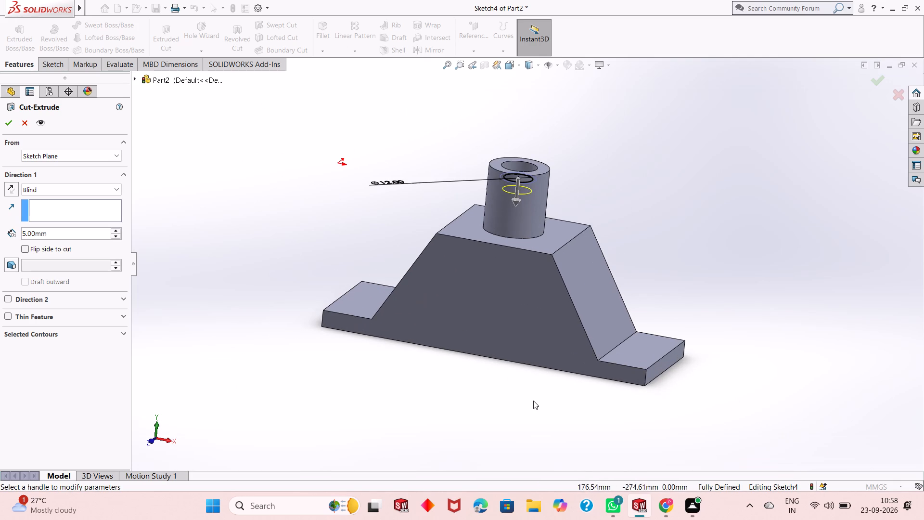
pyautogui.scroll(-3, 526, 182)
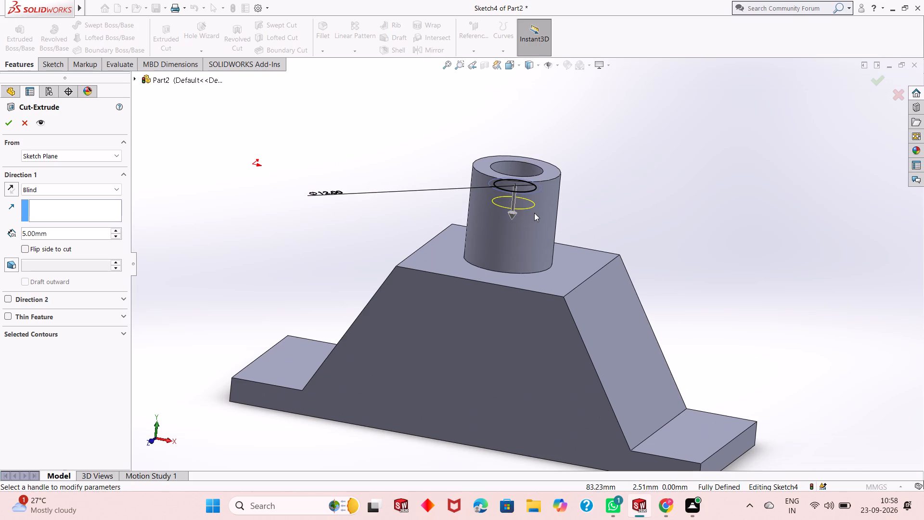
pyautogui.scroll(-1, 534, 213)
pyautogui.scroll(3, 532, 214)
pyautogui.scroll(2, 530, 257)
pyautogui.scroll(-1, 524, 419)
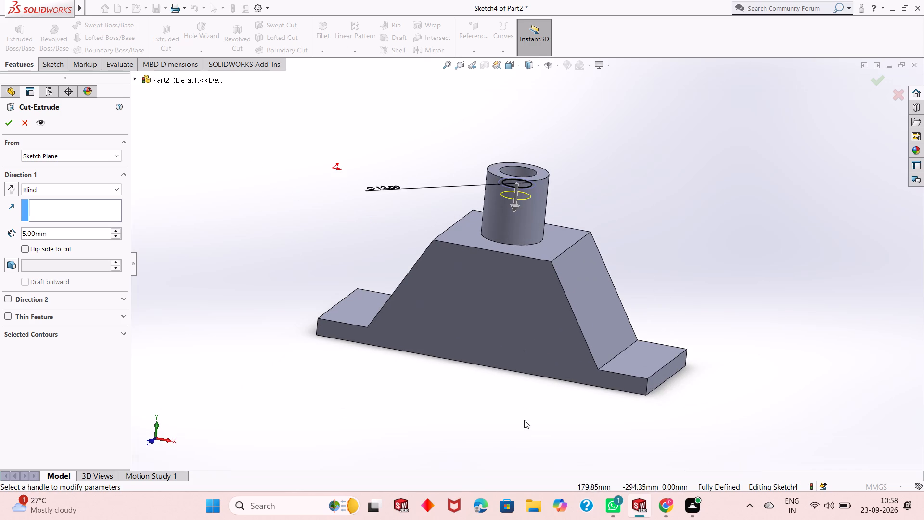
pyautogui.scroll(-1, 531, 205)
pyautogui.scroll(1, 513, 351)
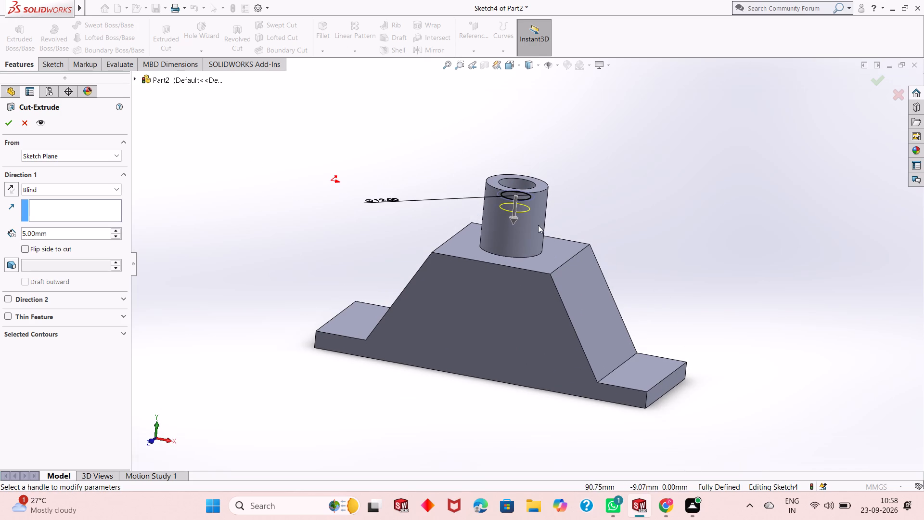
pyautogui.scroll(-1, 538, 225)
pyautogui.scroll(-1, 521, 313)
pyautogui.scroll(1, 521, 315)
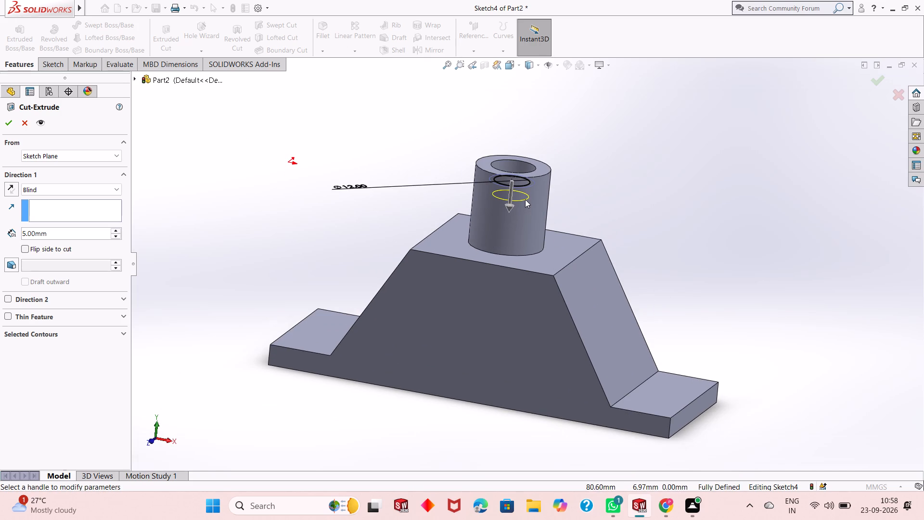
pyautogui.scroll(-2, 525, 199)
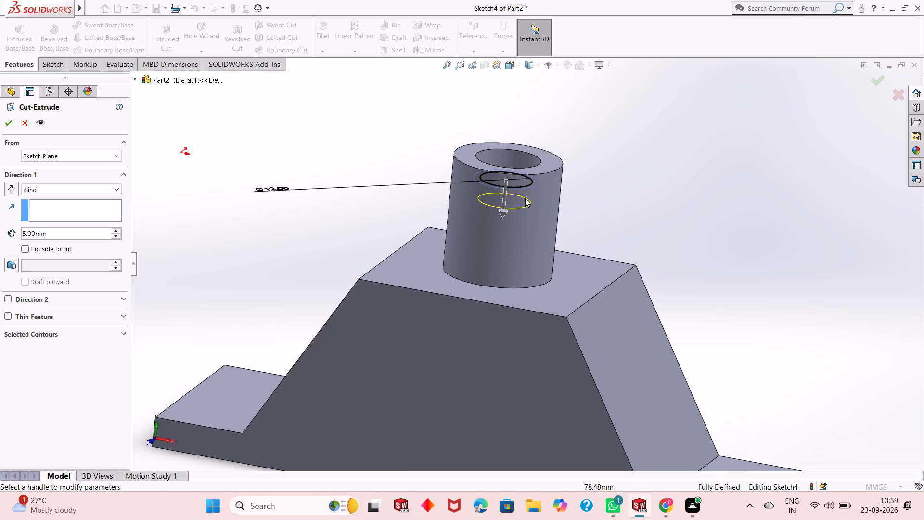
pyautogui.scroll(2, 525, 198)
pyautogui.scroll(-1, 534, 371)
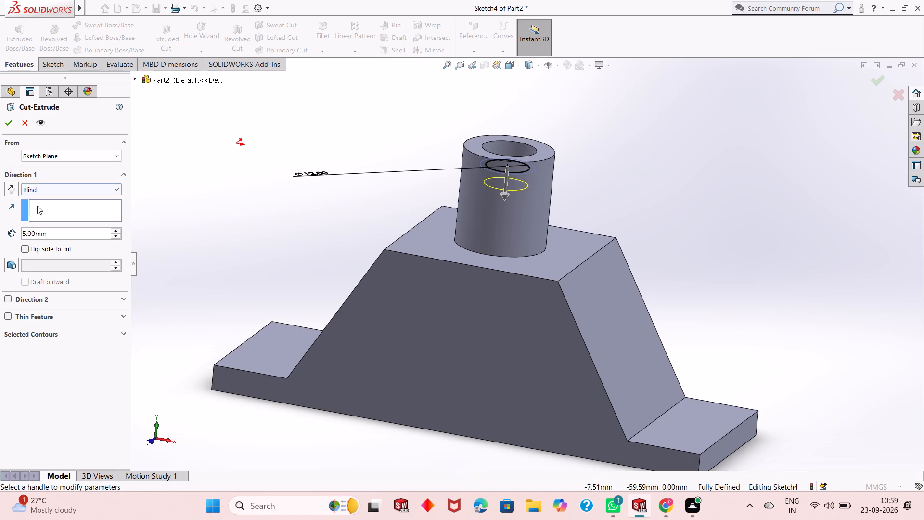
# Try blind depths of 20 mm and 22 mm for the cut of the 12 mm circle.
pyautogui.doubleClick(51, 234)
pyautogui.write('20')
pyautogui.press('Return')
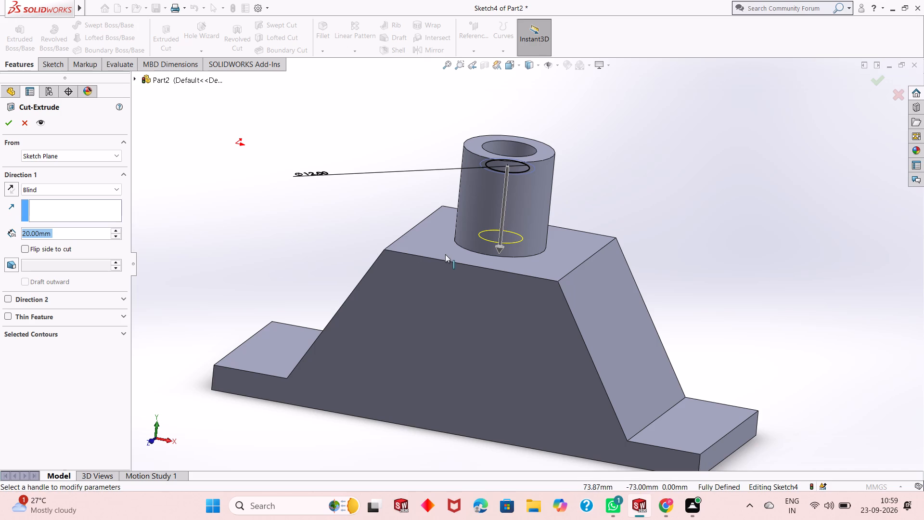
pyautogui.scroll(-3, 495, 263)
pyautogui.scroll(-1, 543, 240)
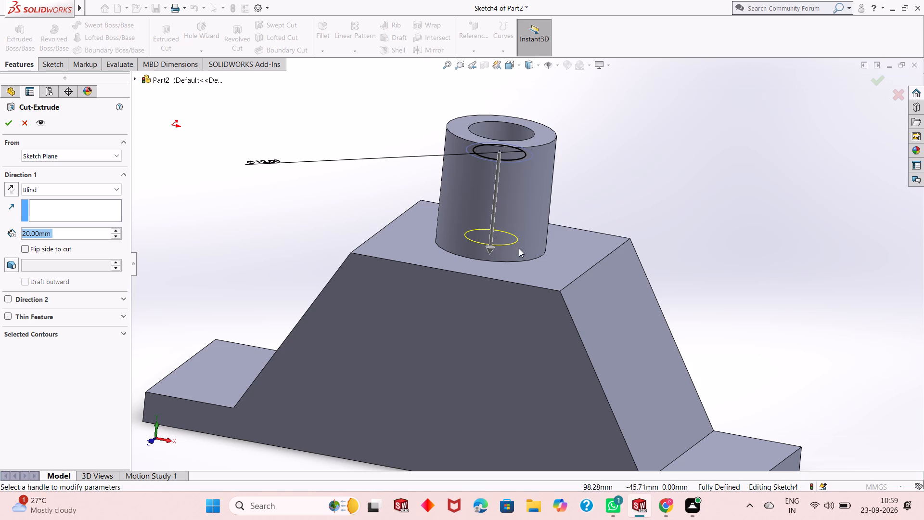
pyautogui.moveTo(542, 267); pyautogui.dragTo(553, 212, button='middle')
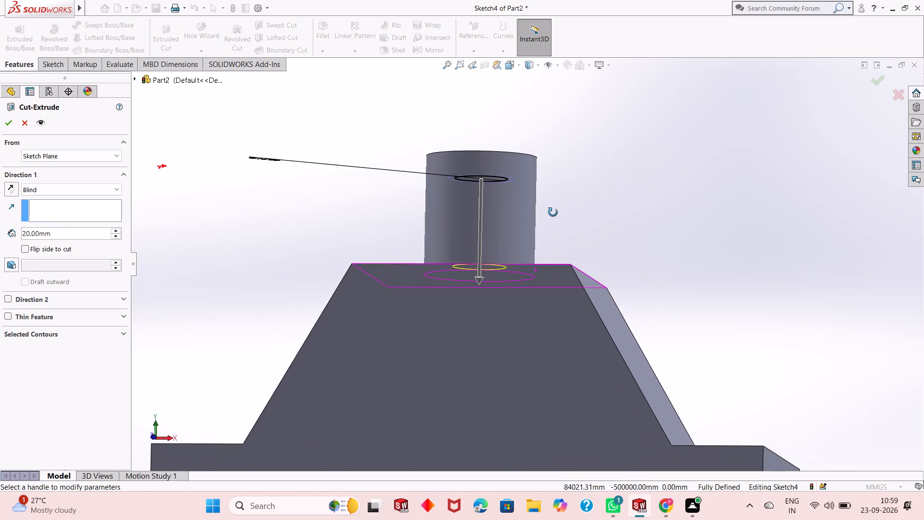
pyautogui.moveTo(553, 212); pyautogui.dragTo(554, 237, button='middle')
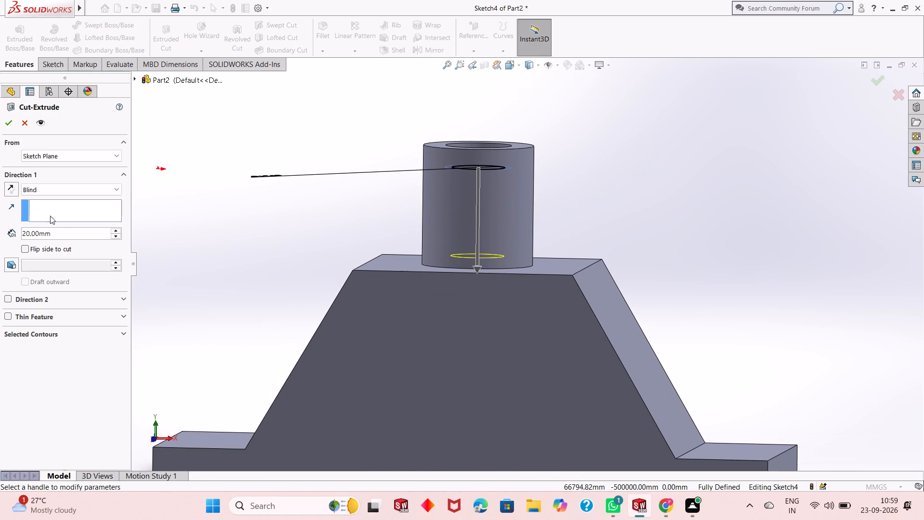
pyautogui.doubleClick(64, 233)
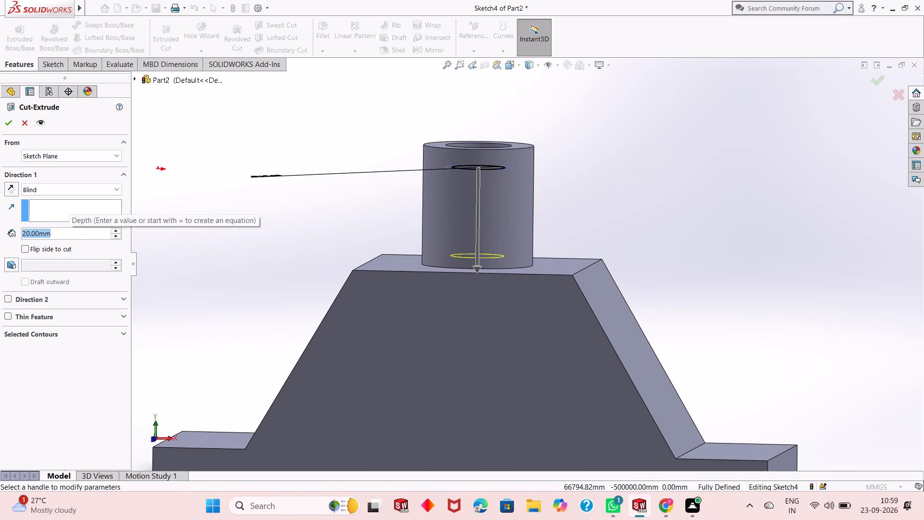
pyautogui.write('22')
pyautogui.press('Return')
# Set the blind depth of the 12 mm circle's extruded cut to 23 mm.
pyautogui.doubleClick(64, 232)
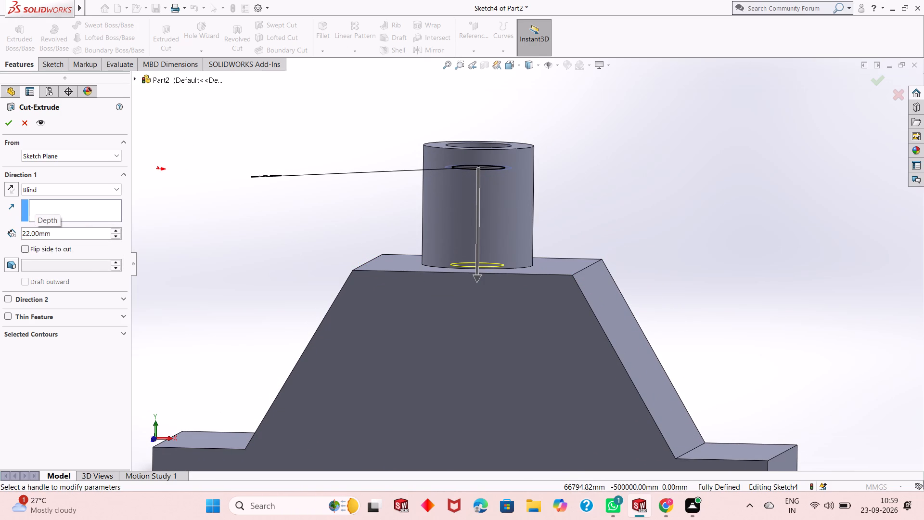
pyautogui.write('23')
pyautogui.press('Return')
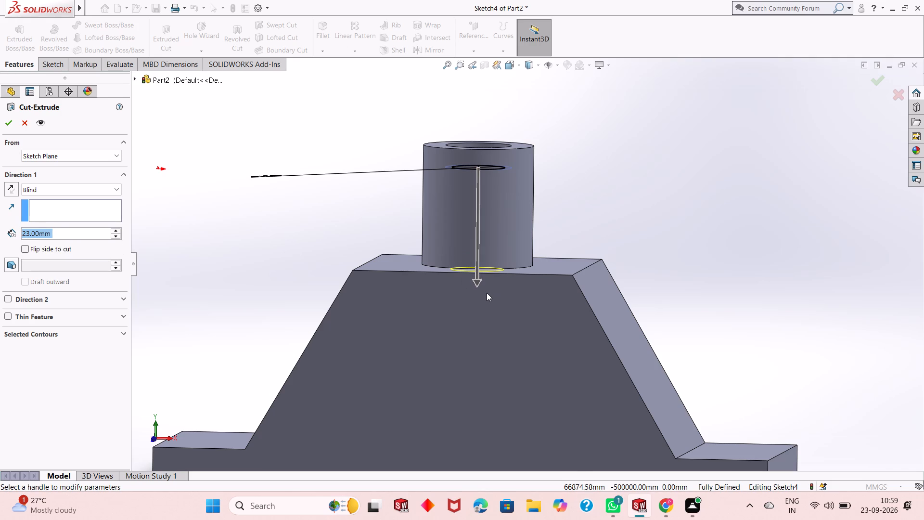
# Examine where the cut preview ends relative to the cylinder's base and the body's top face.
pyautogui.moveTo(506, 294); pyautogui.dragTo(506, 296, button='middle')
pyautogui.moveTo(506, 296); pyautogui.dragTo(500, 313, button='middle')
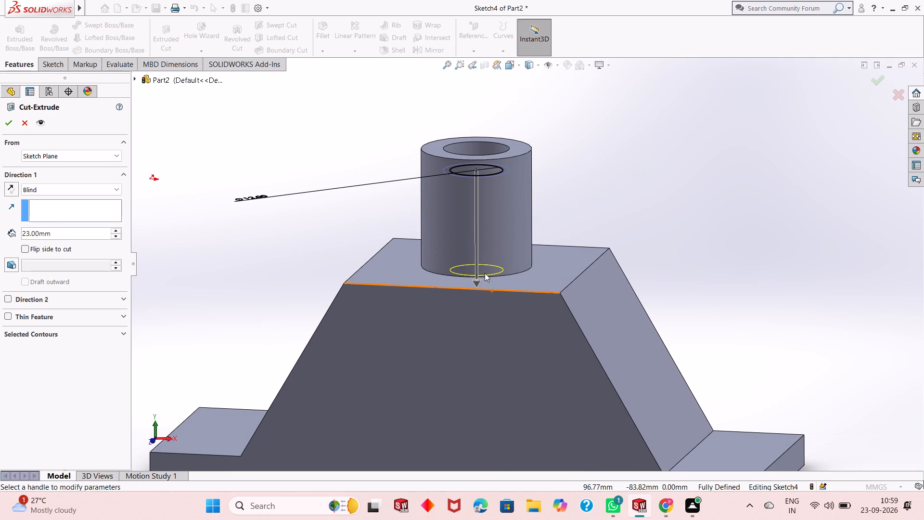
pyautogui.scroll(-7, 485, 273)
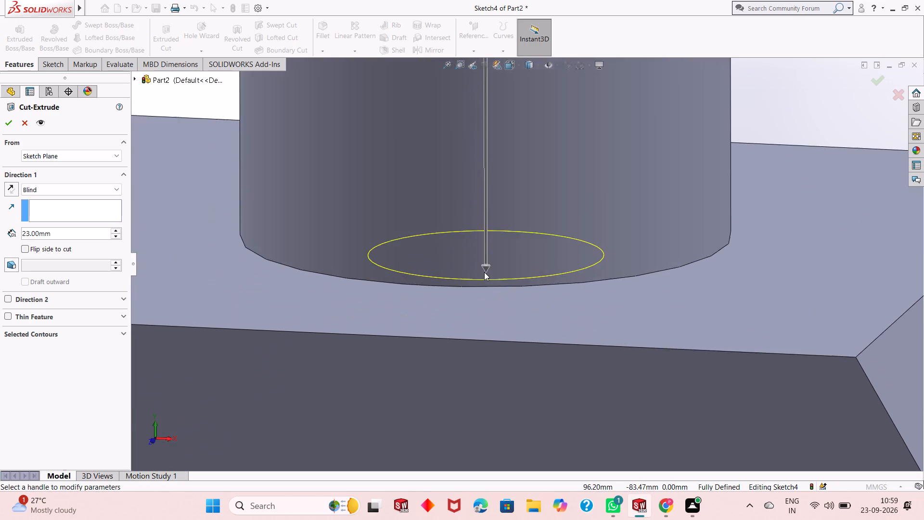
pyautogui.scroll(-10, 484, 272)
pyautogui.scroll(15, 484, 272)
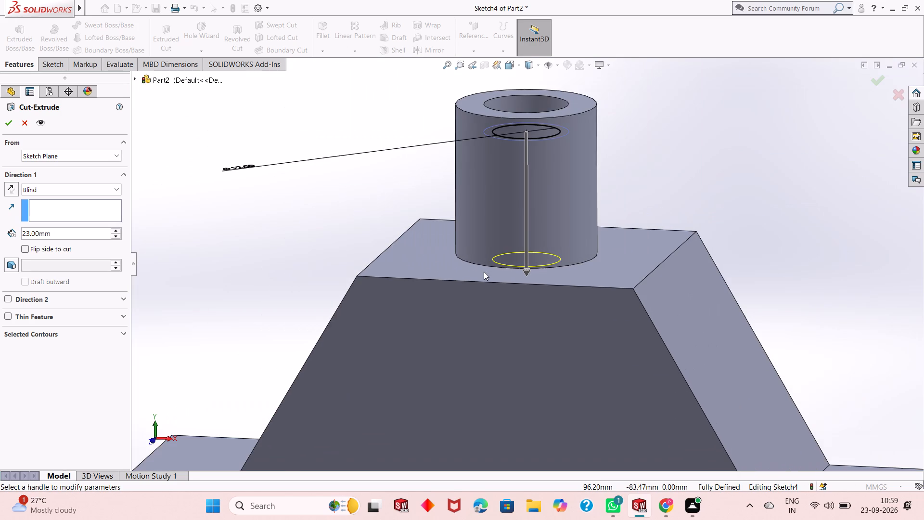
pyautogui.moveTo(429, 318); pyautogui.dragTo(434, 300, button='middle')
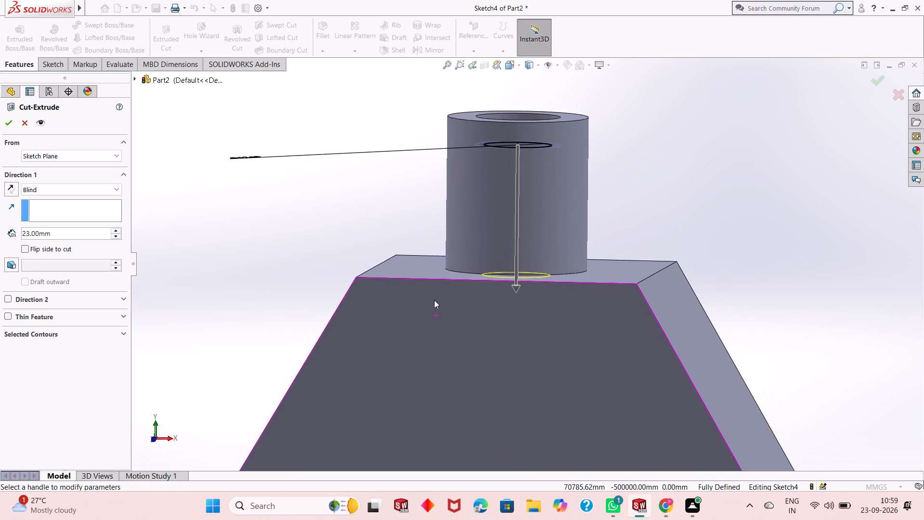
pyautogui.scroll(2, 434, 299)
pyautogui.moveTo(559, 317); pyautogui.dragTo(532, 331, button='middle')
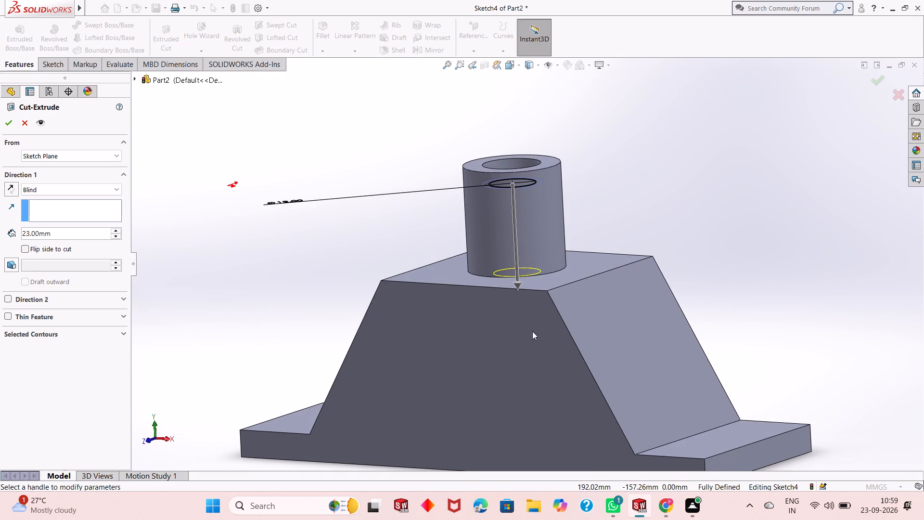
# Inspect the depth preview of the 12 mm circle's cut against the cylinder's base, up close and from several angles.
pyautogui.scroll(-1, 517, 282)
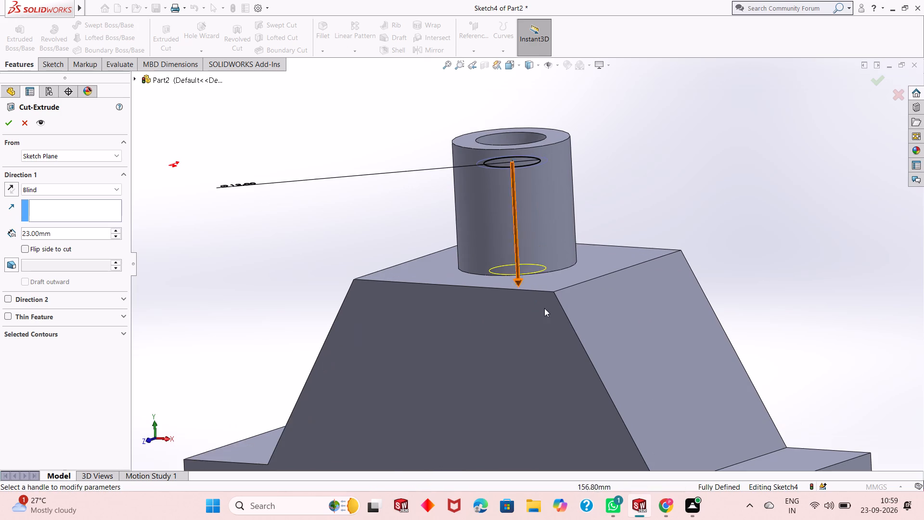
pyautogui.scroll(1, 570, 350)
pyautogui.moveTo(538, 315); pyautogui.dragTo(574, 285, button='middle')
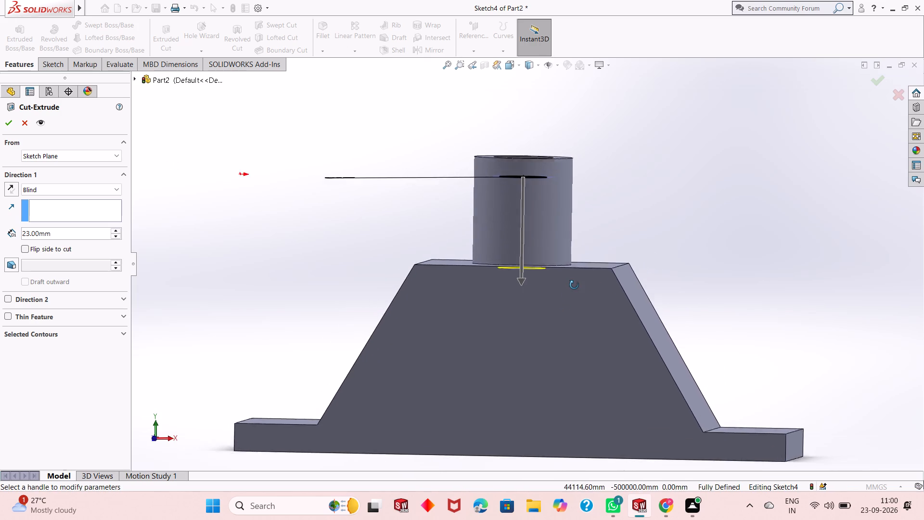
pyautogui.moveTo(574, 285); pyautogui.dragTo(550, 355, button='middle')
pyautogui.scroll(-1, 519, 250)
pyautogui.scroll(-2, 522, 328)
pyautogui.scroll(1, 522, 328)
pyautogui.moveTo(522, 331); pyautogui.dragTo(530, 305, button='middle')
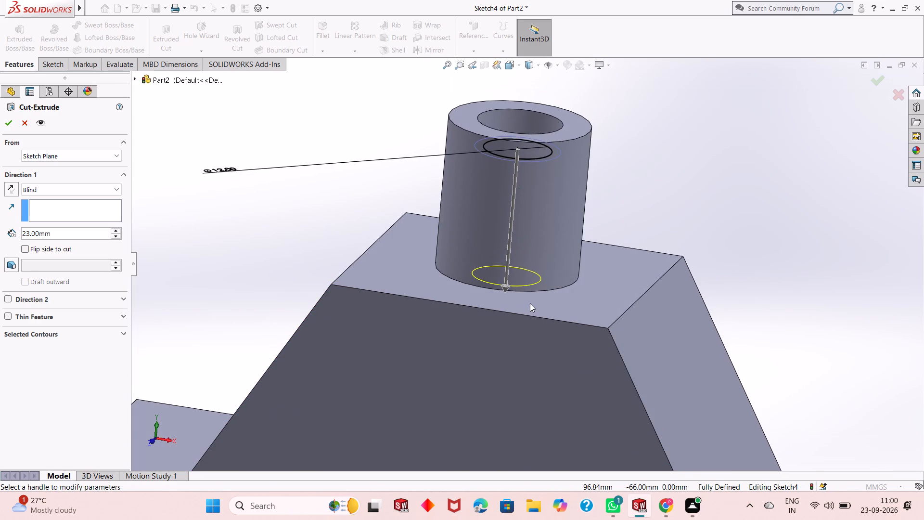
pyautogui.scroll(-2, 530, 303)
pyautogui.scroll(2, 530, 303)
pyautogui.moveTo(527, 301); pyautogui.dragTo(517, 283, button='middle')
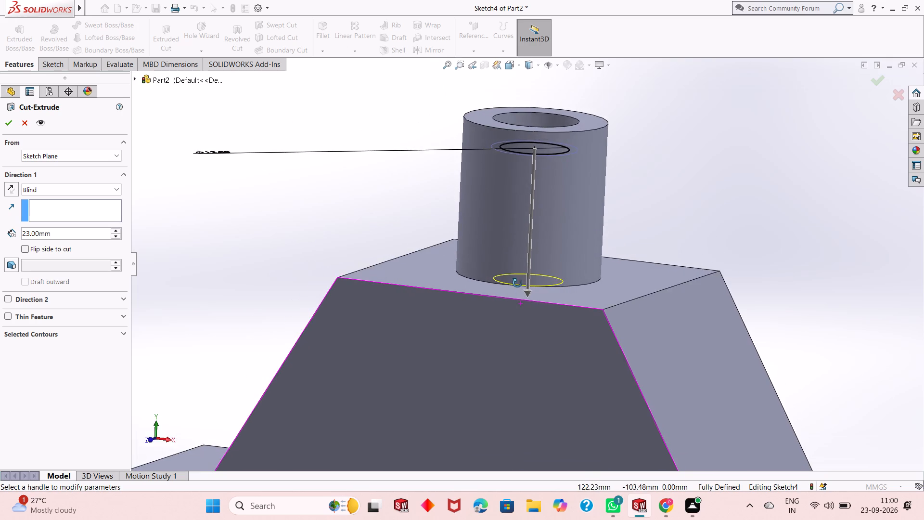
pyautogui.moveTo(517, 283); pyautogui.dragTo(518, 294, button='middle')
pyautogui.scroll(1, 518, 294)
pyautogui.scroll(-4, 525, 288)
pyautogui.moveTo(528, 275); pyautogui.dragTo(528, 283, button='middle')
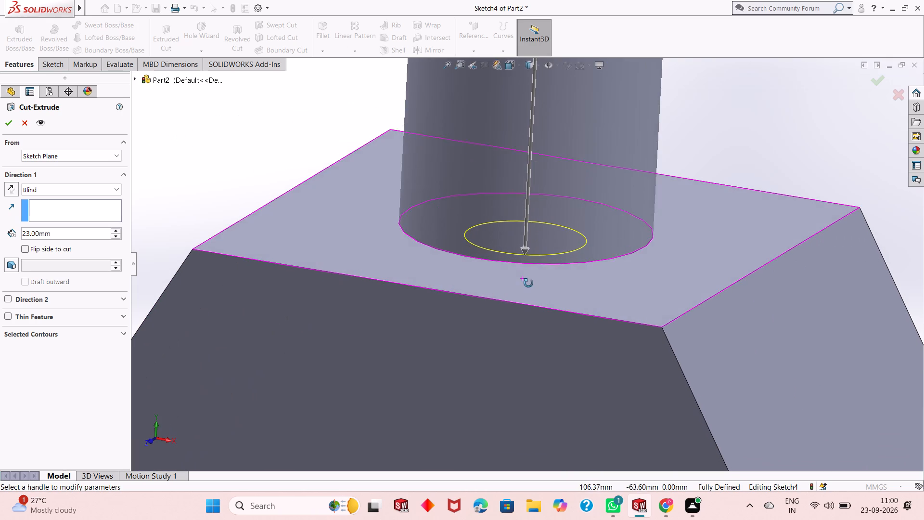
pyautogui.moveTo(528, 283); pyautogui.dragTo(528, 284, button='middle')
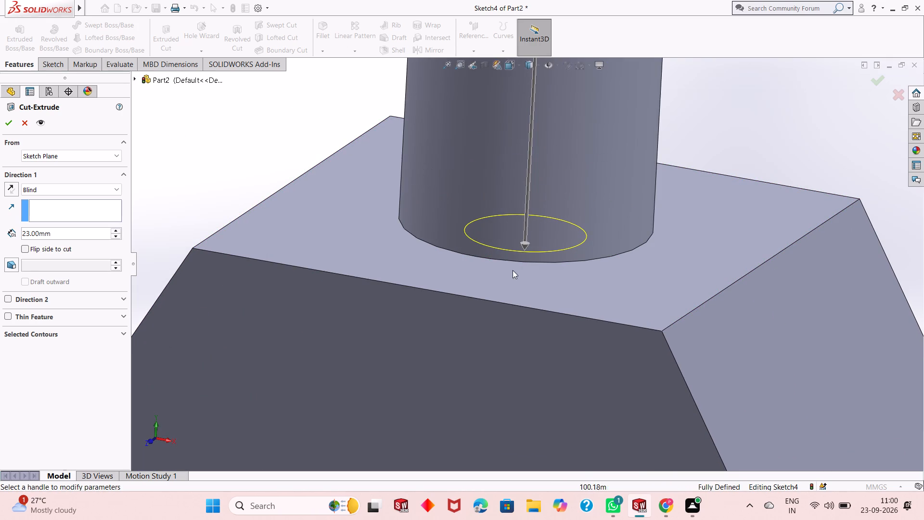
pyautogui.scroll(3, 520, 274)
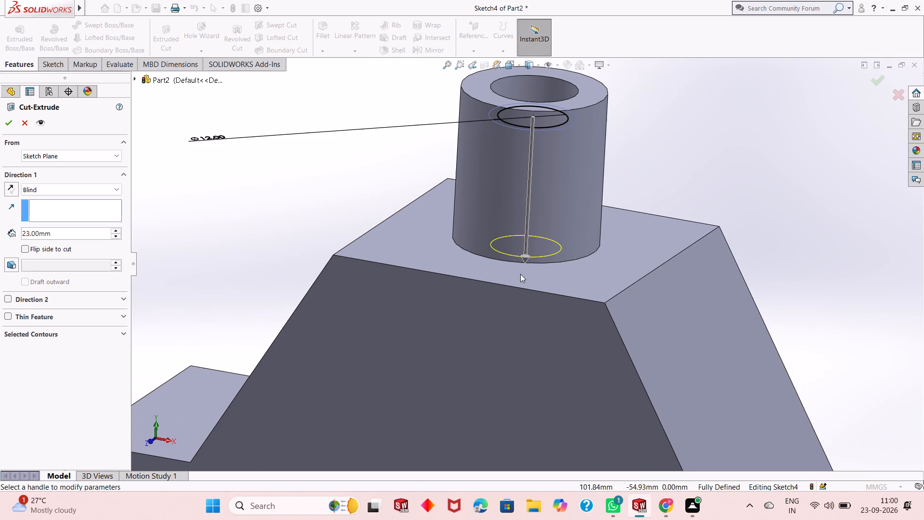
pyautogui.scroll(3, 573, 268)
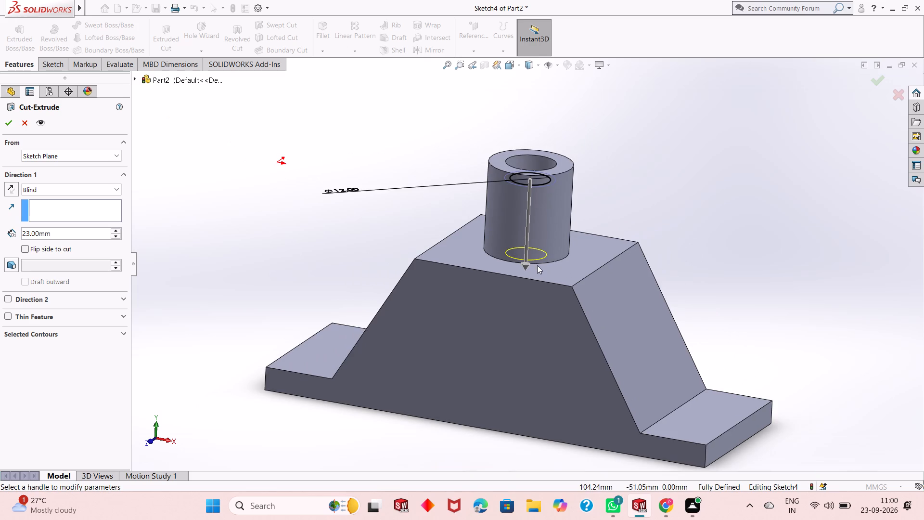
pyautogui.scroll(-1, 537, 265)
pyautogui.scroll(-1, 702, 280)
pyautogui.moveTo(701, 283); pyautogui.dragTo(701, 284, button='middle')
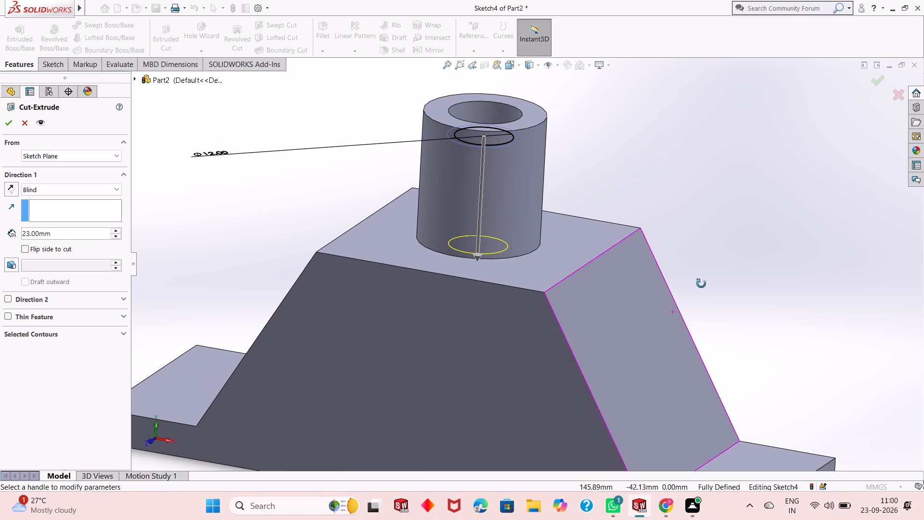
pyautogui.moveTo(701, 284); pyautogui.dragTo(702, 262, button='middle')
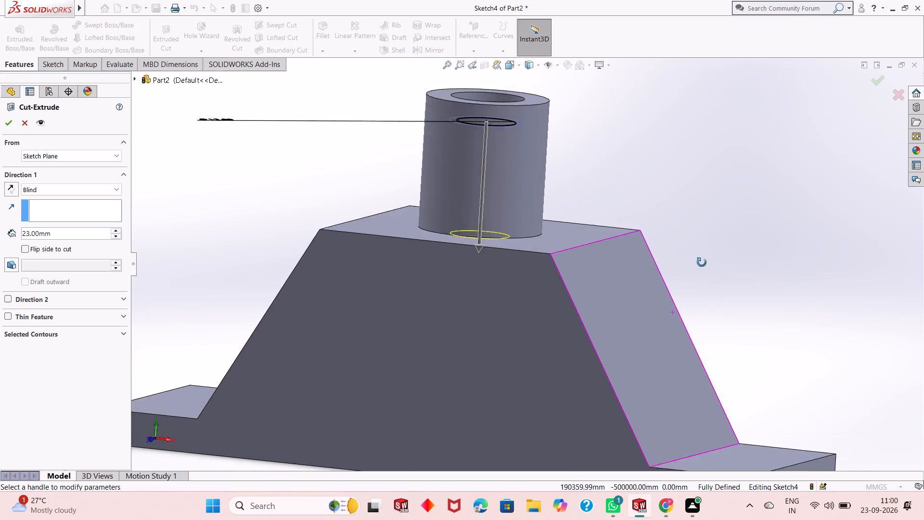
pyautogui.moveTo(702, 262); pyautogui.dragTo(696, 286, button='middle')
pyautogui.scroll(-1, 482, 259)
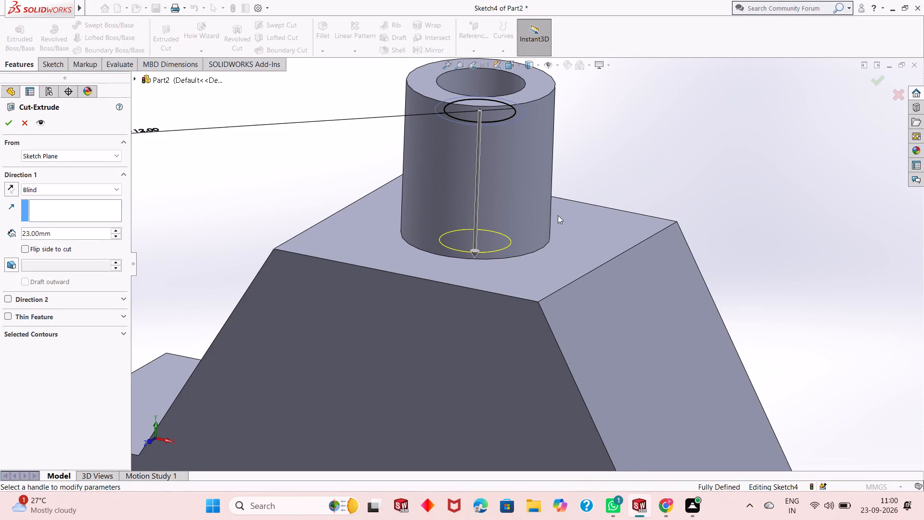
pyautogui.scroll(-2, 487, 266)
pyautogui.scroll(1, 470, 260)
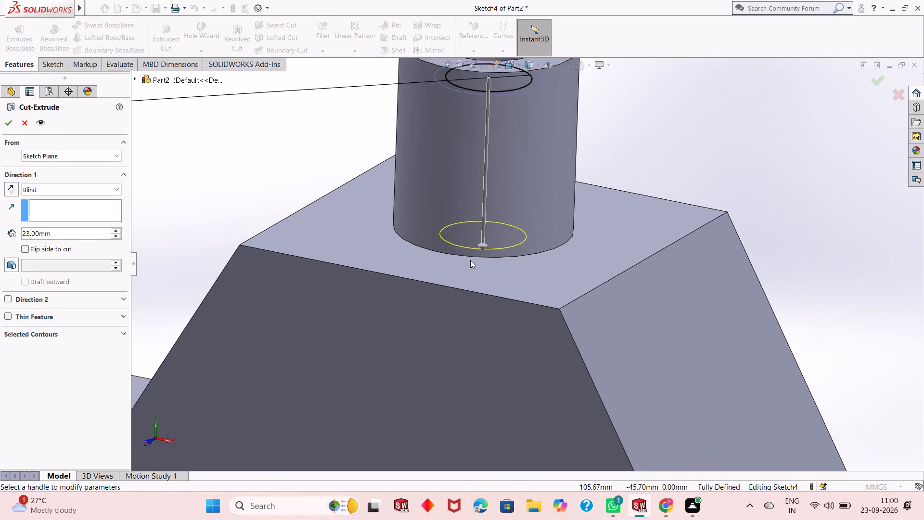
pyautogui.scroll(3, 470, 260)
pyautogui.scroll(2, 511, 260)
pyautogui.scroll(-1, 518, 260)
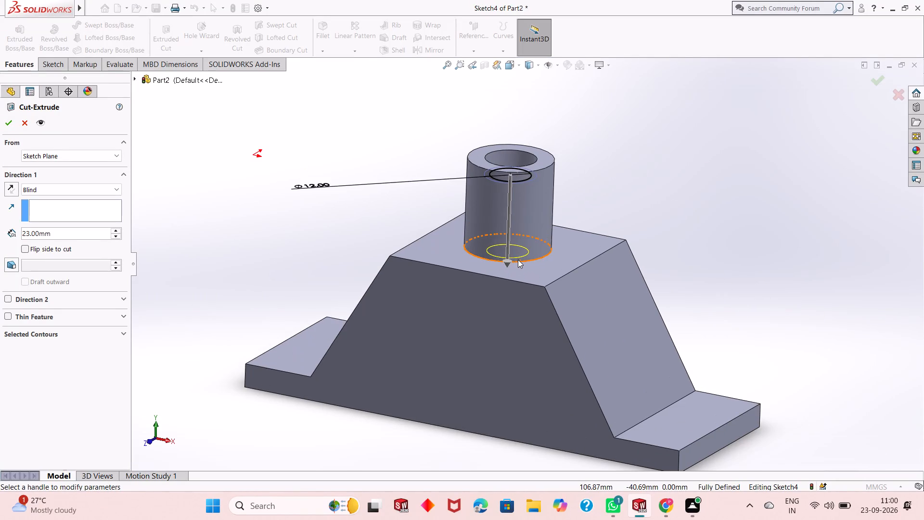
pyautogui.scroll(-4, 518, 260)
pyautogui.scroll(3, 518, 260)
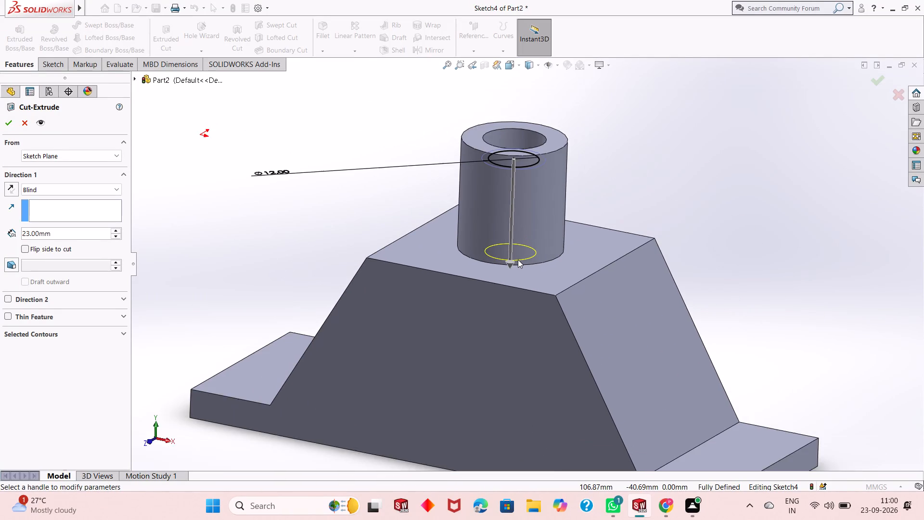
pyautogui.scroll(-3, 518, 260)
pyautogui.scroll(5, 518, 260)
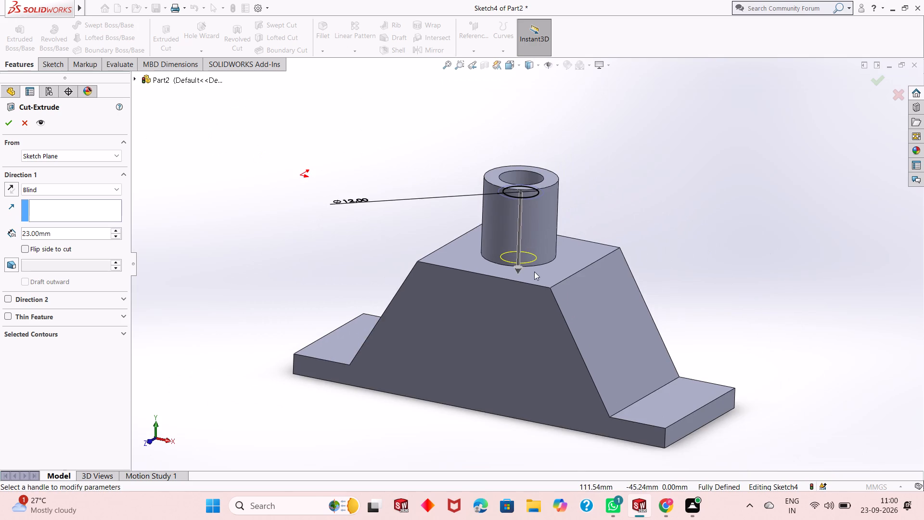
pyautogui.scroll(-5, 534, 272)
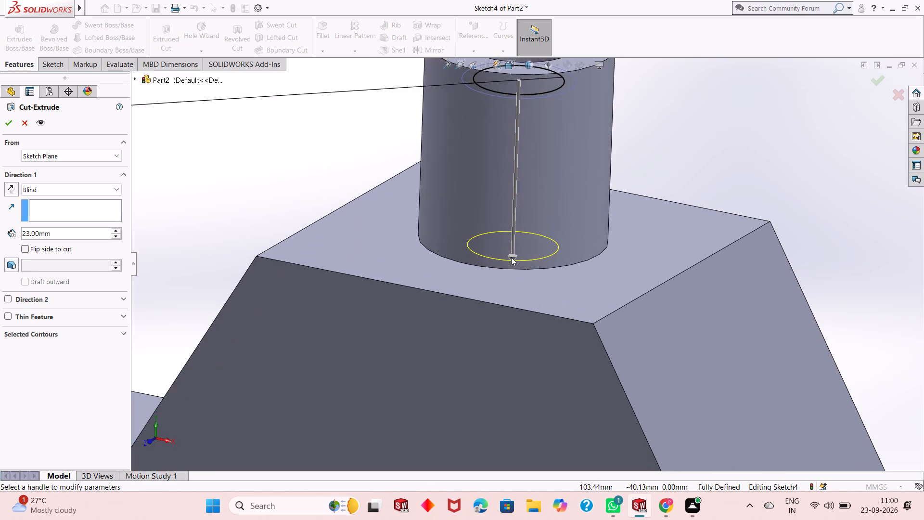
pyautogui.scroll(2, 511, 257)
pyautogui.middleClick(555, 183)
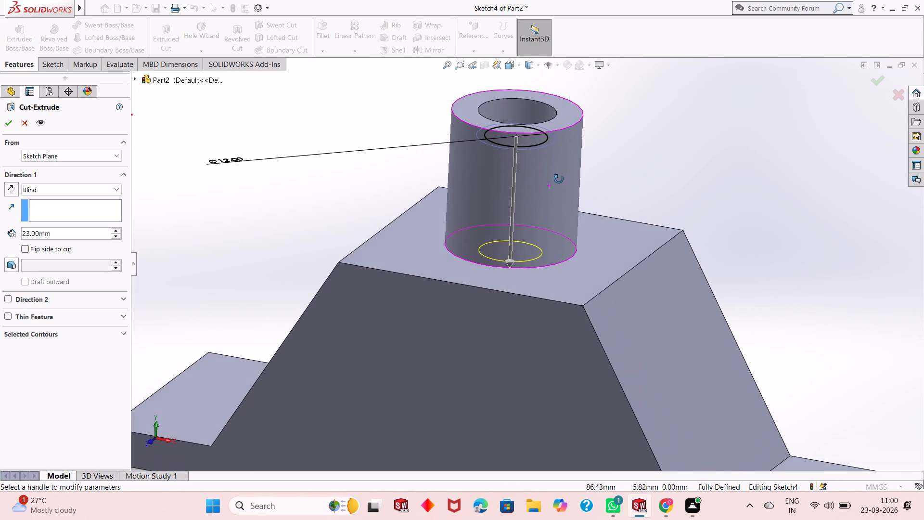
pyautogui.scroll(-1, 553, 267)
pyautogui.scroll(1, 550, 268)
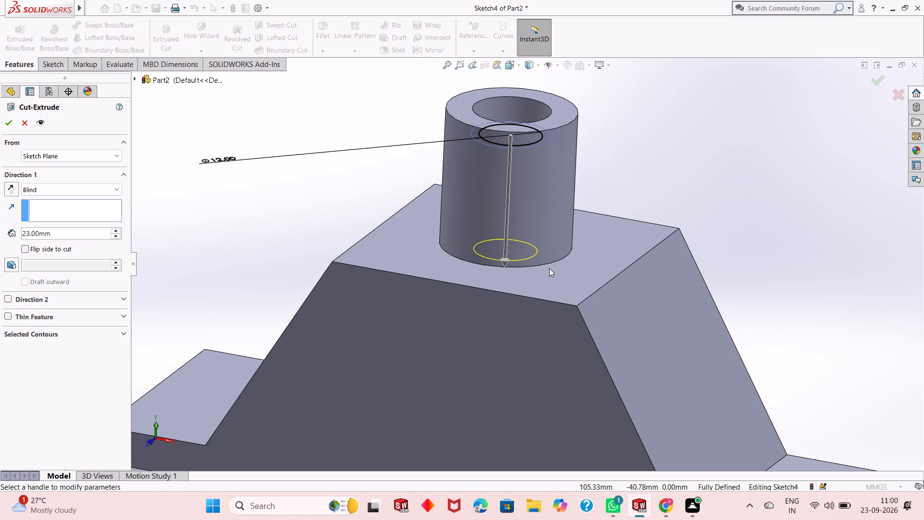
pyautogui.scroll(-2, 535, 276)
pyautogui.scroll(1, 536, 275)
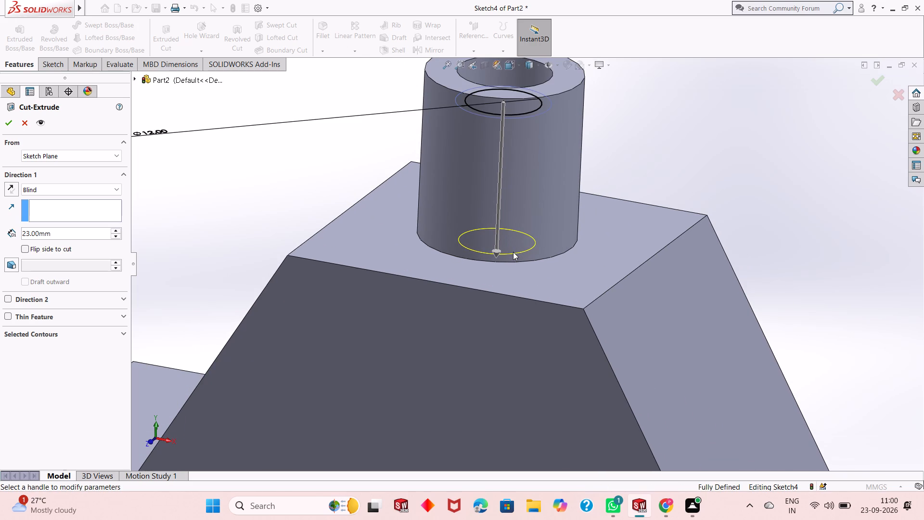
pyautogui.scroll(-2, 514, 255)
pyautogui.scroll(3, 514, 255)
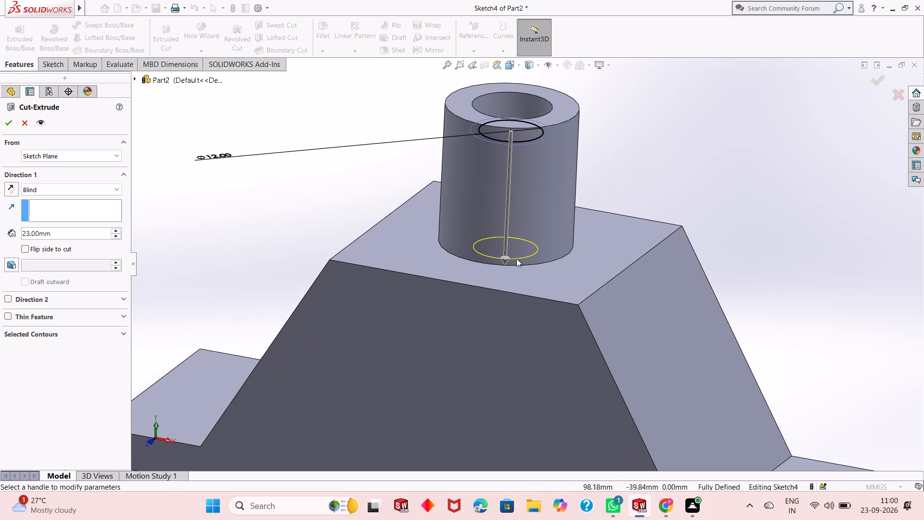
pyautogui.scroll(-2, 516, 259)
pyautogui.scroll(3, 516, 259)
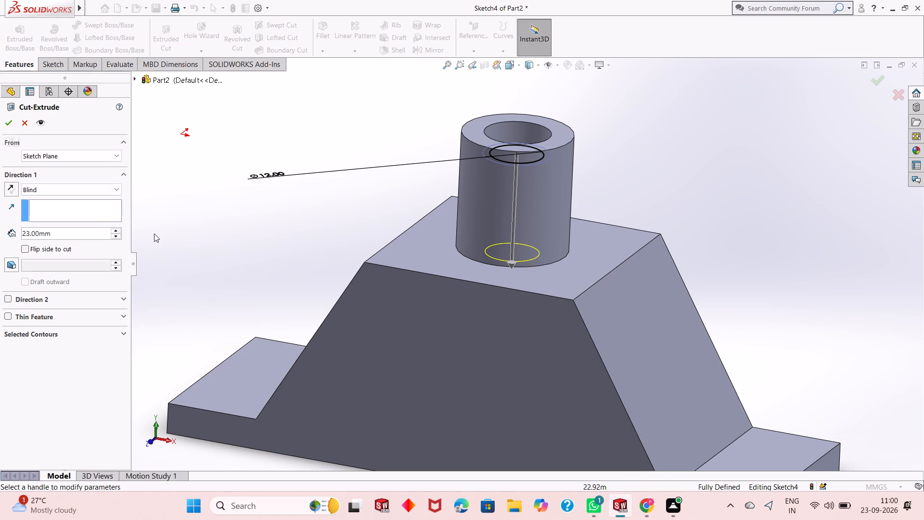
# Complete the 23 mm blind extruded cut of the 12 mm circle inside the cylinder.
pyautogui.click(9, 127)
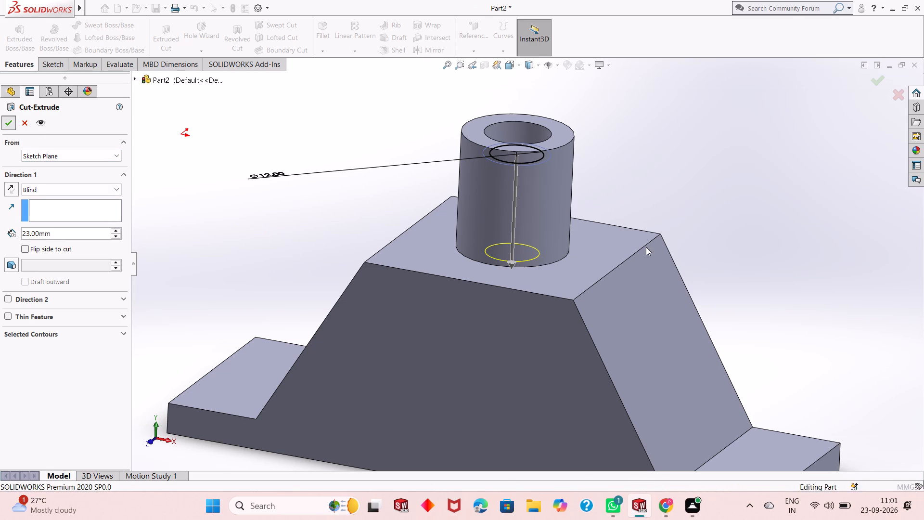
pyautogui.click(724, 215)
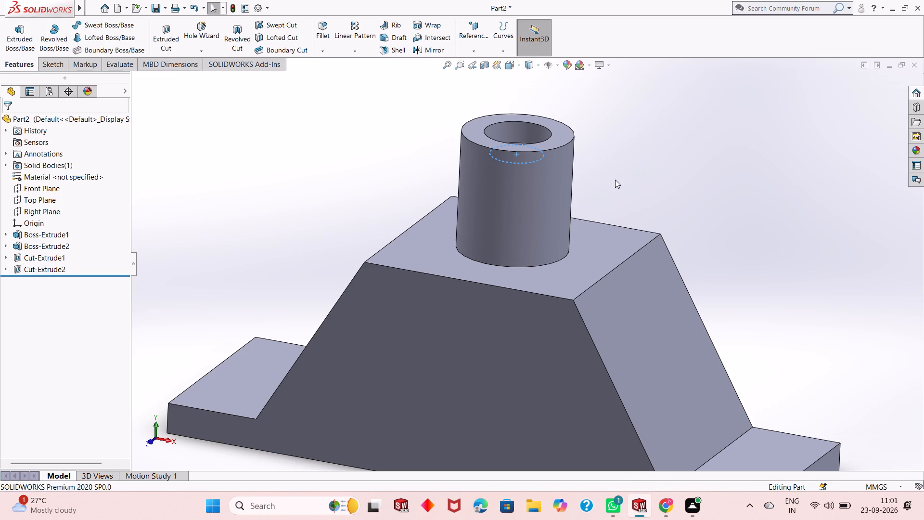
# Examine the stepped hole in the cylinder and the overall flanged body from above and from the front.
pyautogui.moveTo(612, 181); pyautogui.dragTo(607, 214, button='middle')
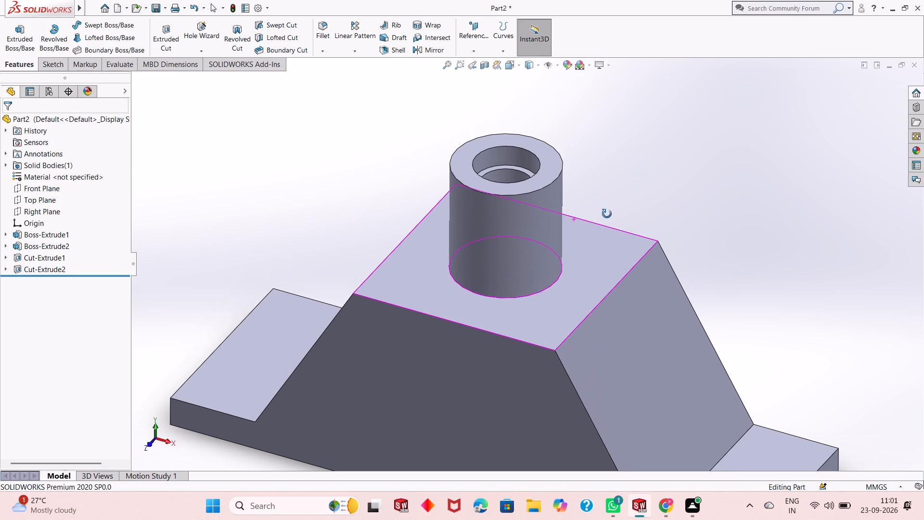
pyautogui.moveTo(607, 214); pyautogui.dragTo(607, 228, button='middle')
pyautogui.moveTo(605, 204); pyautogui.dragTo(605, 213, button='middle')
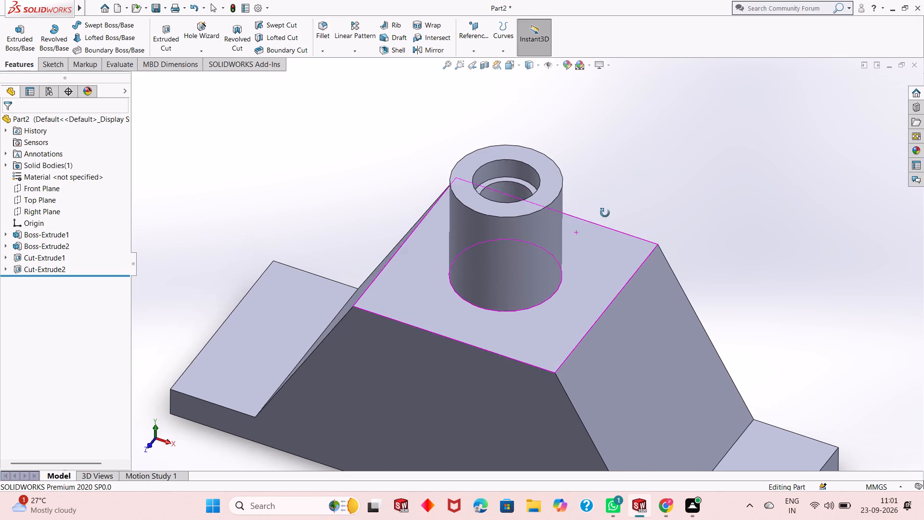
pyautogui.moveTo(605, 213); pyautogui.dragTo(613, 212, button='middle')
pyautogui.scroll(2, 554, 346)
pyautogui.scroll(2, 520, 398)
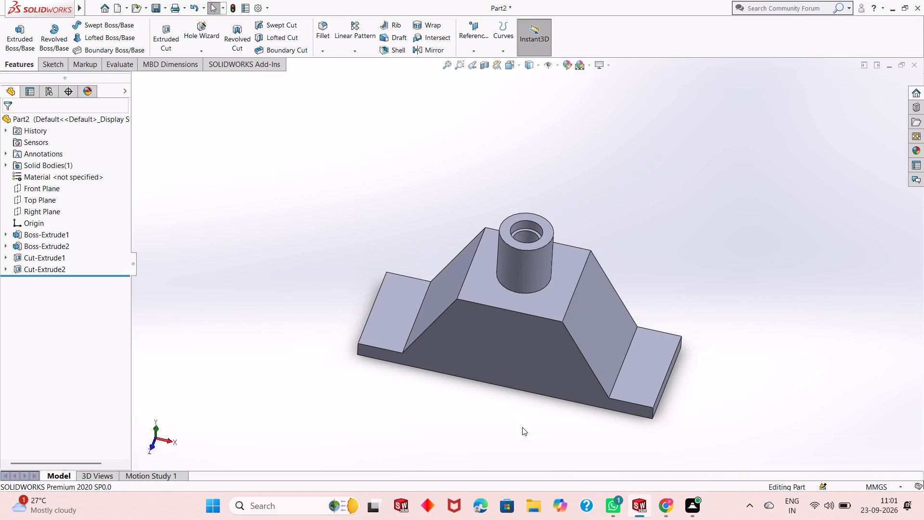
pyautogui.moveTo(522, 428); pyautogui.dragTo(522, 384, button='middle')
pyautogui.scroll(-3, 587, 287)
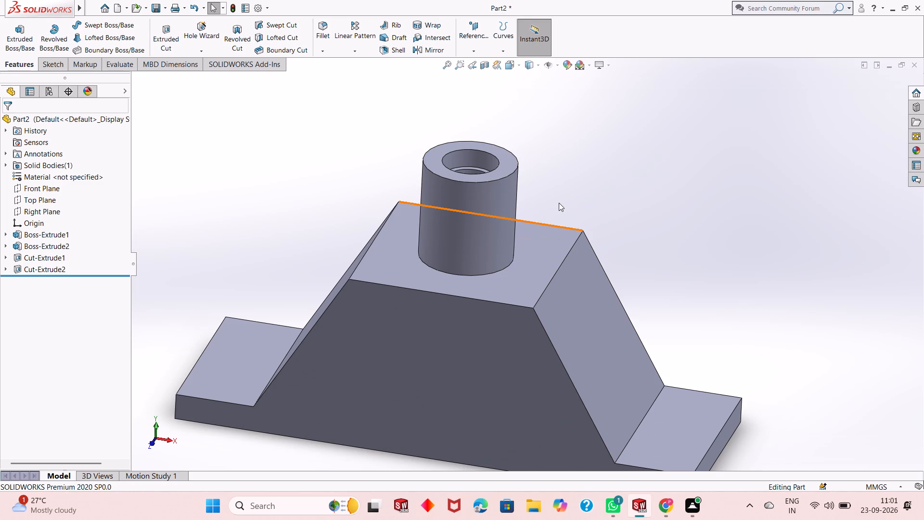
pyautogui.moveTo(559, 207); pyautogui.dragTo(555, 335, button='middle')
pyautogui.scroll(-1, 473, 274)
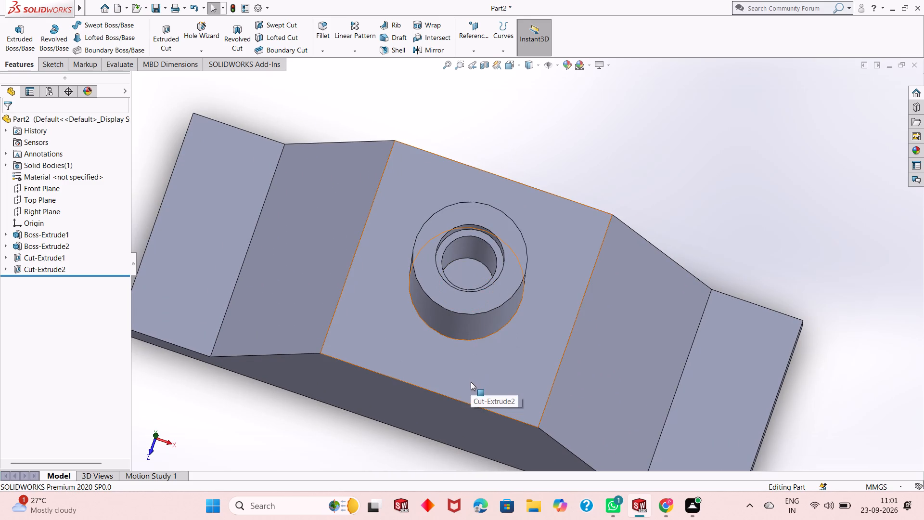
pyautogui.moveTo(471, 382); pyautogui.dragTo(479, 317, button='middle')
pyautogui.scroll(4, 479, 317)
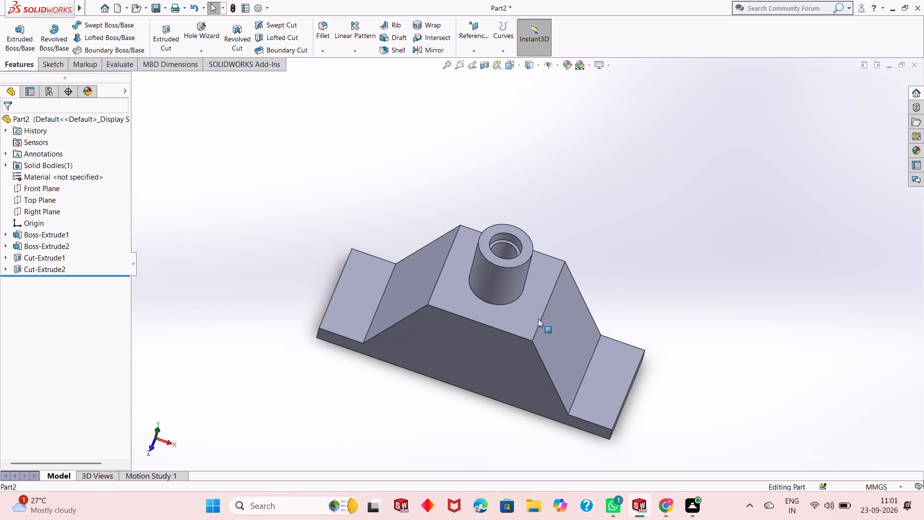
pyautogui.scroll(-2, 591, 318)
pyautogui.moveTo(561, 355); pyautogui.dragTo(563, 255, button='middle')
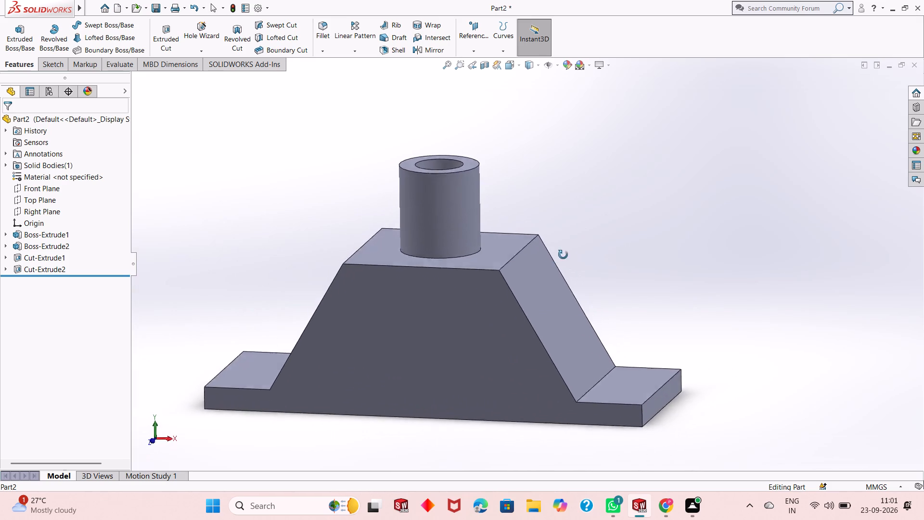
pyautogui.moveTo(563, 255); pyautogui.dragTo(539, 395, button='middle')
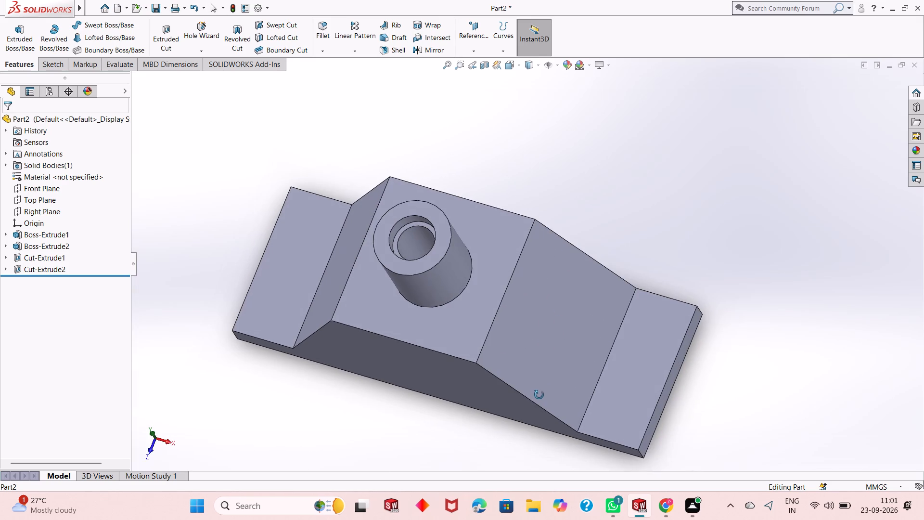
pyautogui.moveTo(539, 395); pyautogui.dragTo(552, 331, button='middle')
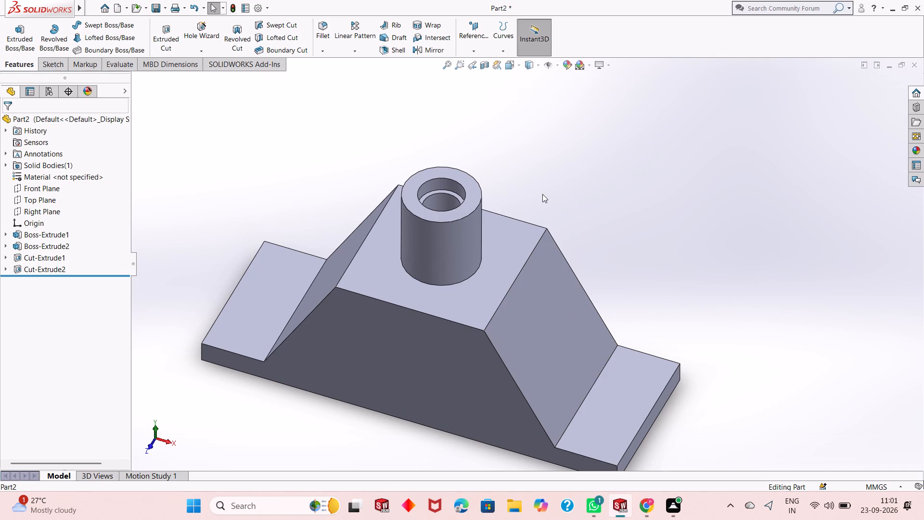
pyautogui.moveTo(539, 213); pyautogui.dragTo(539, 281, button='middle')
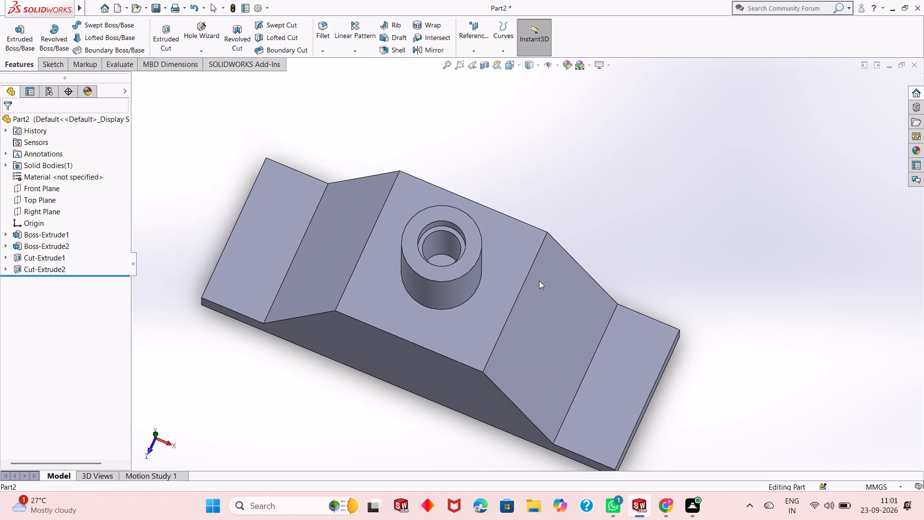
pyautogui.scroll(-1, 475, 247)
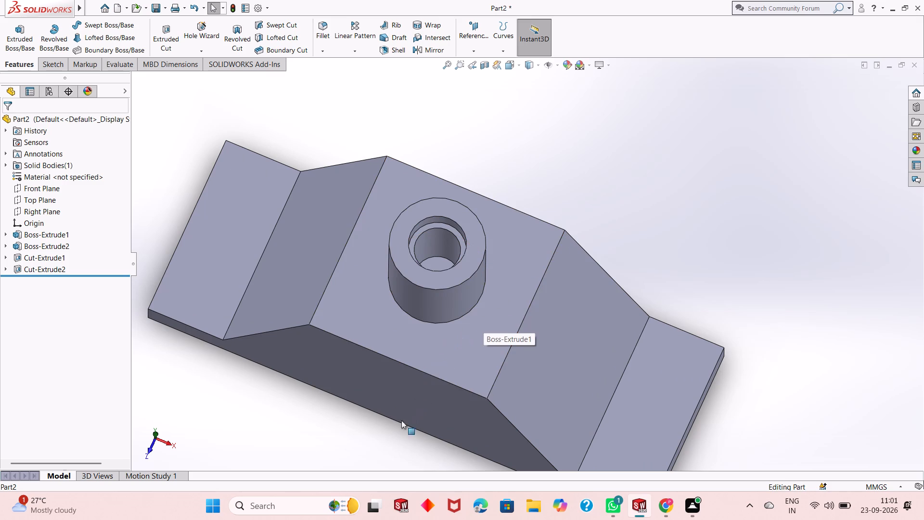
pyautogui.moveTo(395, 437); pyautogui.dragTo(413, 340, button='middle')
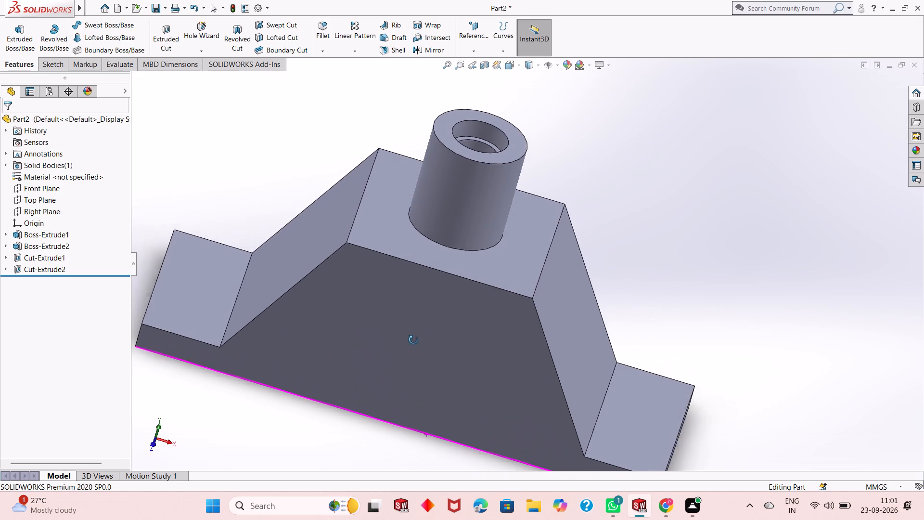
# Examine the stepped hole in the cylinder from oblique angles and from nearly overhead.
pyautogui.moveTo(413, 340); pyautogui.dragTo(398, 408, button='middle')
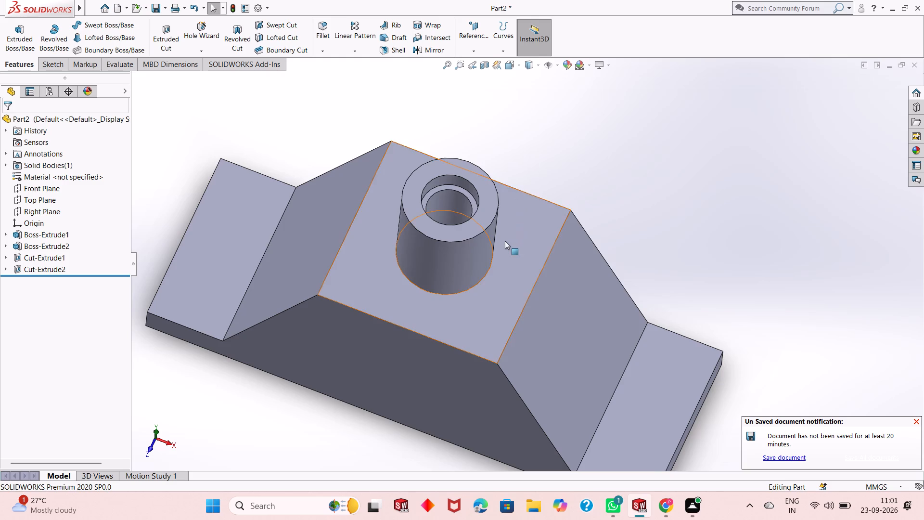
pyautogui.moveTo(504, 245); pyautogui.dragTo(500, 266, button='middle')
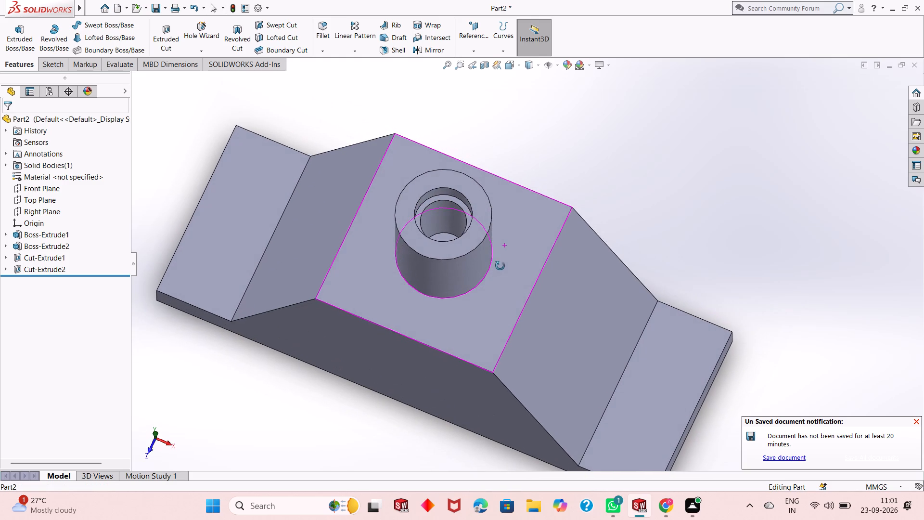
pyautogui.moveTo(500, 266); pyautogui.dragTo(500, 265, button='middle')
pyautogui.scroll(1, 500, 263)
pyautogui.scroll(-1, 553, 182)
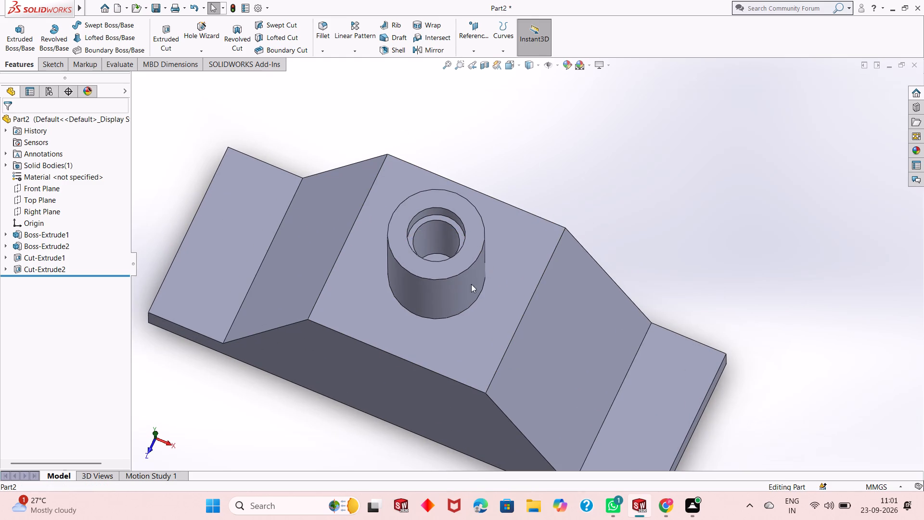
pyautogui.scroll(-1, 447, 307)
pyautogui.scroll(1, 447, 307)
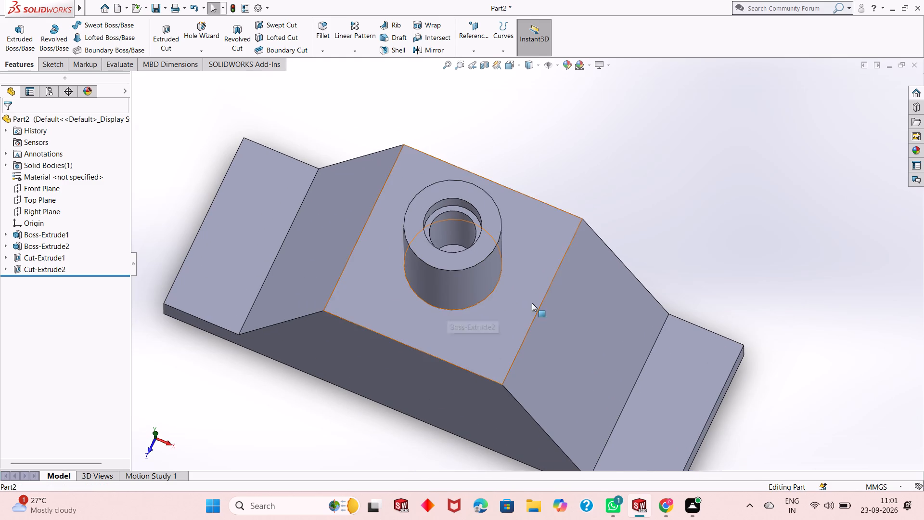
pyautogui.scroll(2, 520, 297)
pyautogui.moveTo(523, 253); pyautogui.dragTo(517, 272, button='middle')
pyautogui.scroll(-3, 490, 262)
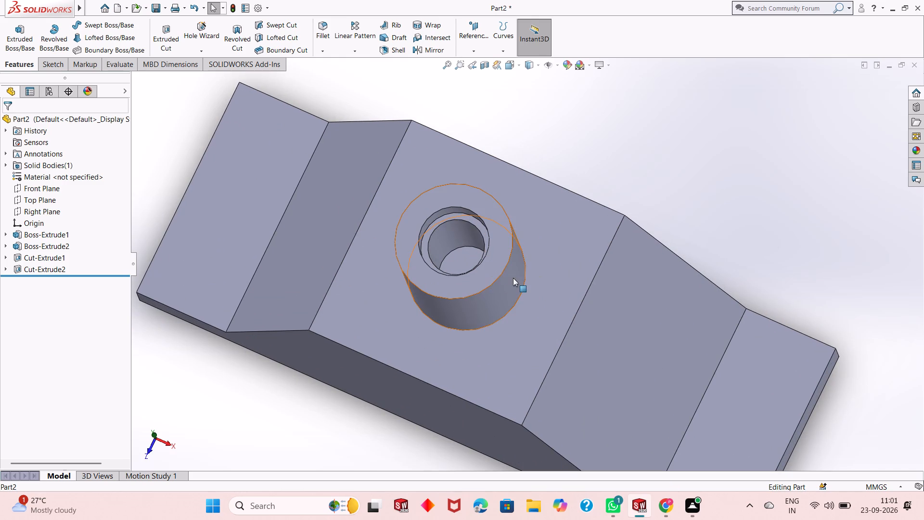
pyautogui.moveTo(513, 278); pyautogui.dragTo(513, 248, button='middle')
# Examine how the cylinder sits on the flanged trapezoidal body, viewing the whole part from several angles.
pyautogui.scroll(4, 495, 268)
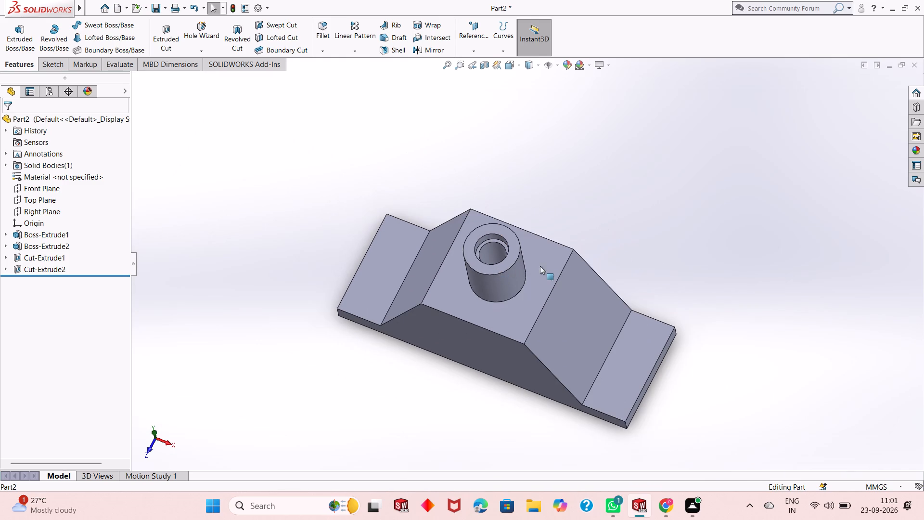
pyautogui.scroll(-2, 547, 264)
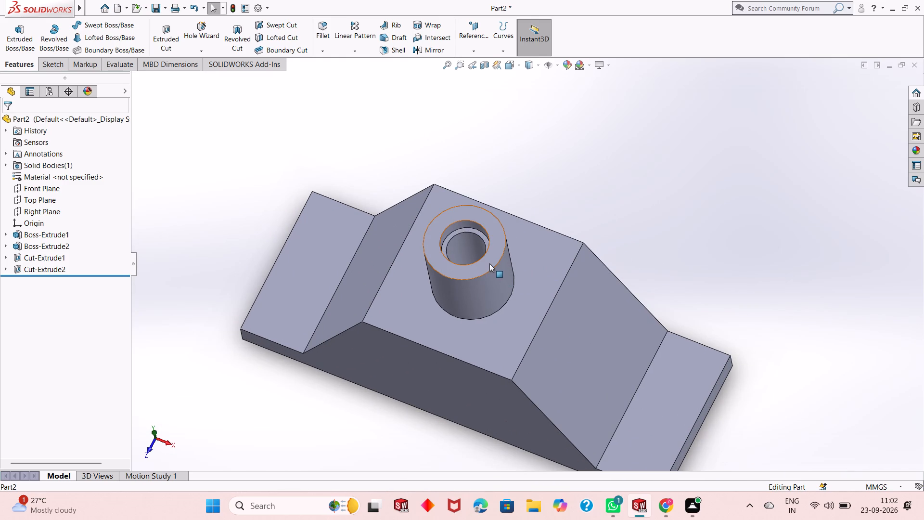
pyautogui.scroll(-1, 489, 263)
pyautogui.scroll(1, 489, 263)
pyautogui.moveTo(450, 425); pyautogui.dragTo(450, 425, button='middle')
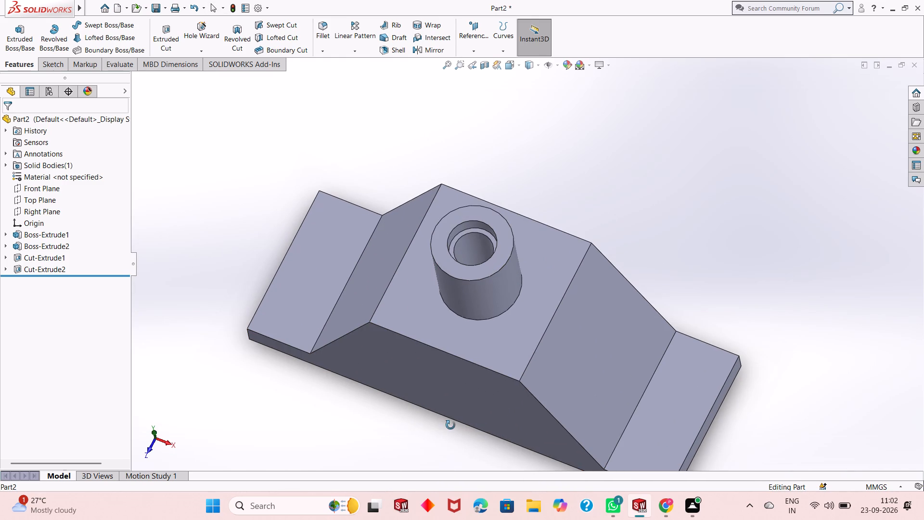
pyautogui.moveTo(450, 425); pyautogui.dragTo(451, 384, button='middle')
pyautogui.scroll(1, 453, 379)
pyautogui.moveTo(519, 278); pyautogui.dragTo(511, 297, button='middle')
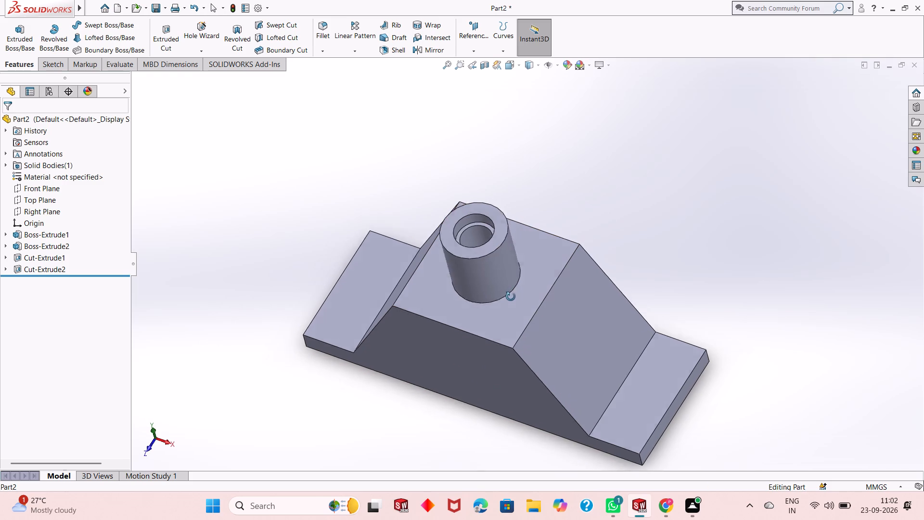
pyautogui.moveTo(511, 297); pyautogui.dragTo(507, 310, button='middle')
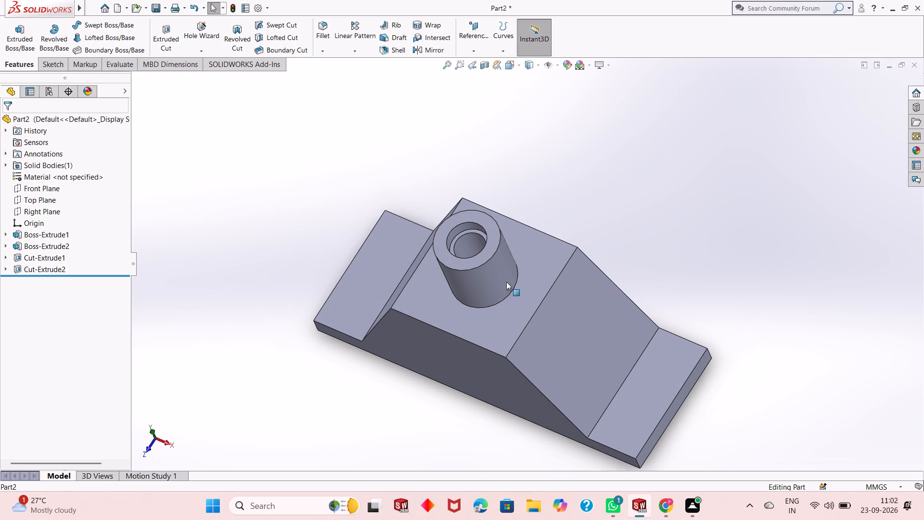
pyautogui.moveTo(537, 203); pyautogui.dragTo(559, 217, button='middle')
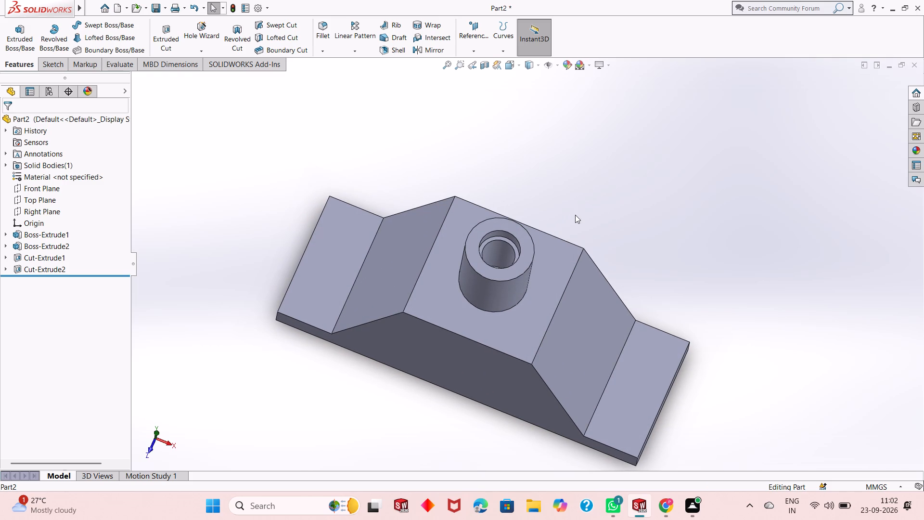
pyautogui.moveTo(556, 283); pyautogui.dragTo(555, 276, button='middle')
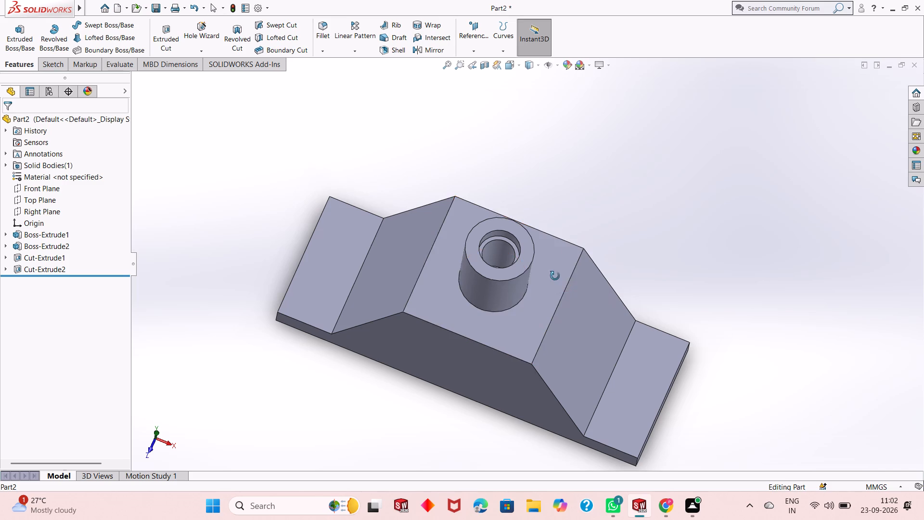
pyautogui.moveTo(555, 276); pyautogui.dragTo(540, 321, button='middle')
# Inspect the 15 mm recess and the bottom of the 12 mm hole up close, and view the cylinder from the side.
pyautogui.scroll(-4, 499, 290)
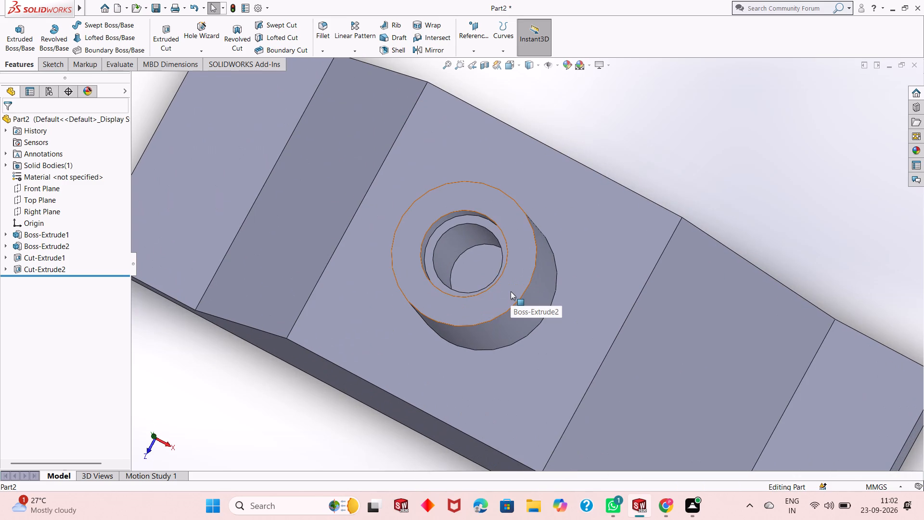
pyautogui.scroll(2, 512, 287)
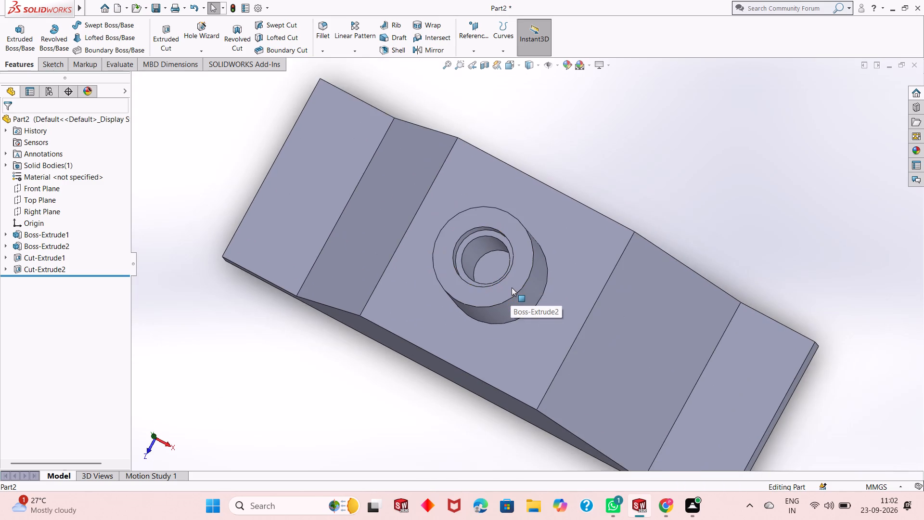
pyautogui.scroll(1, 512, 287)
pyautogui.middleClick(512, 287)
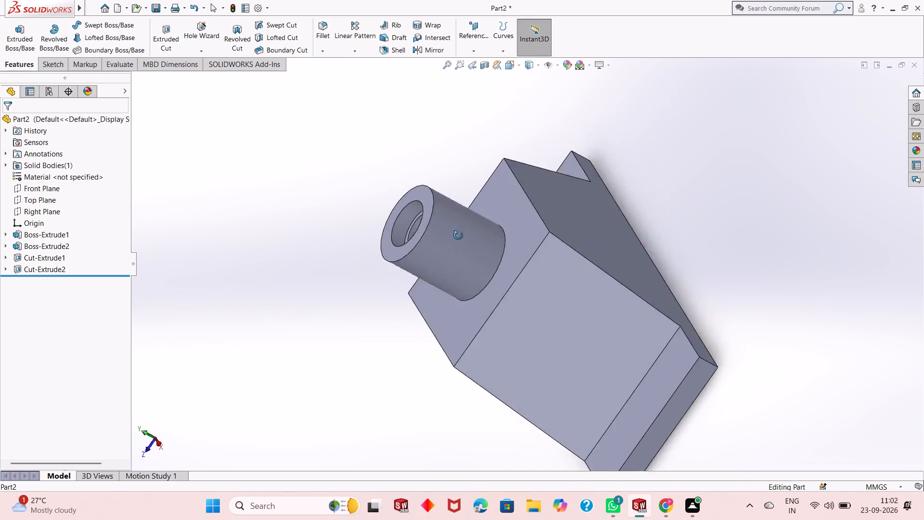
pyautogui.scroll(-3, 503, 284)
pyautogui.scroll(1, 502, 283)
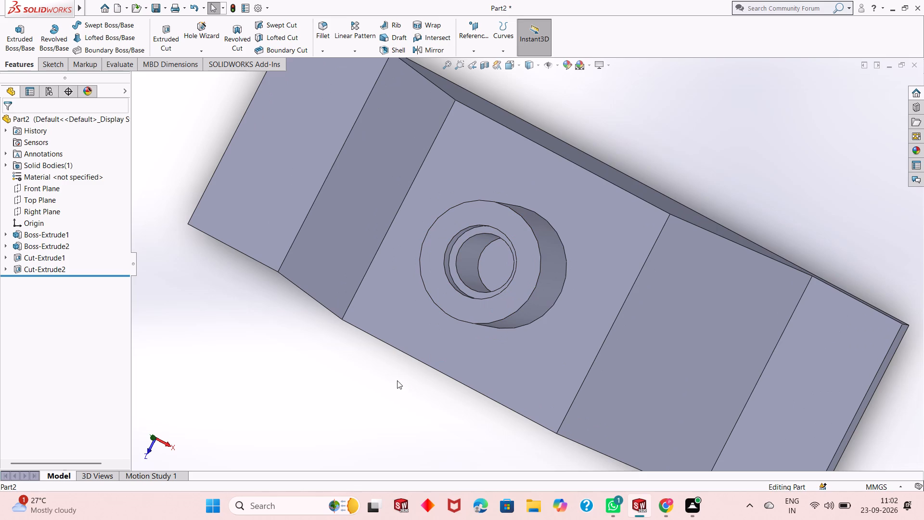
pyautogui.moveTo(422, 408); pyautogui.dragTo(423, 367, button='middle')
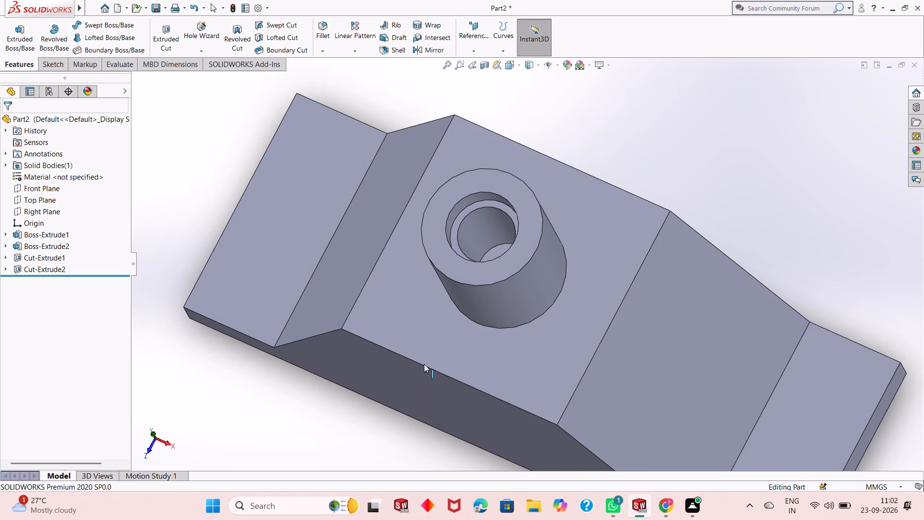
pyautogui.scroll(2, 424, 364)
pyautogui.scroll(-2, 503, 201)
pyautogui.scroll(4, 488, 283)
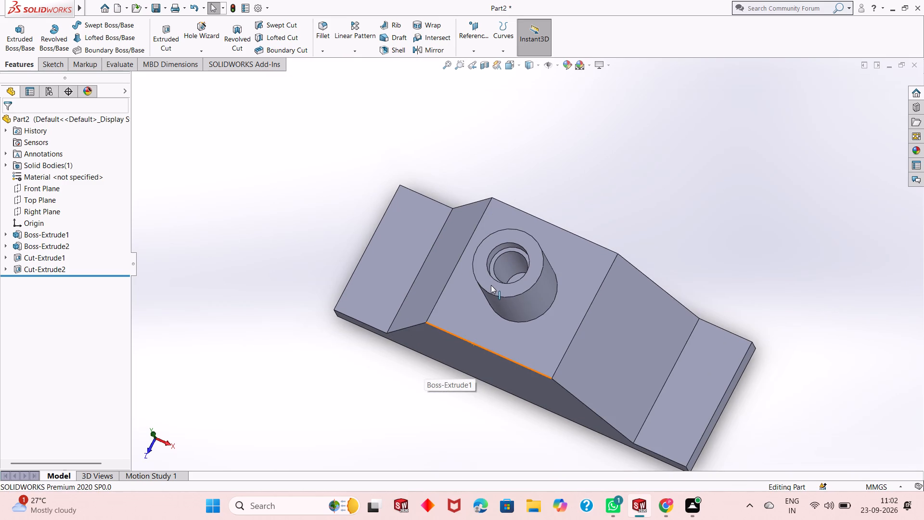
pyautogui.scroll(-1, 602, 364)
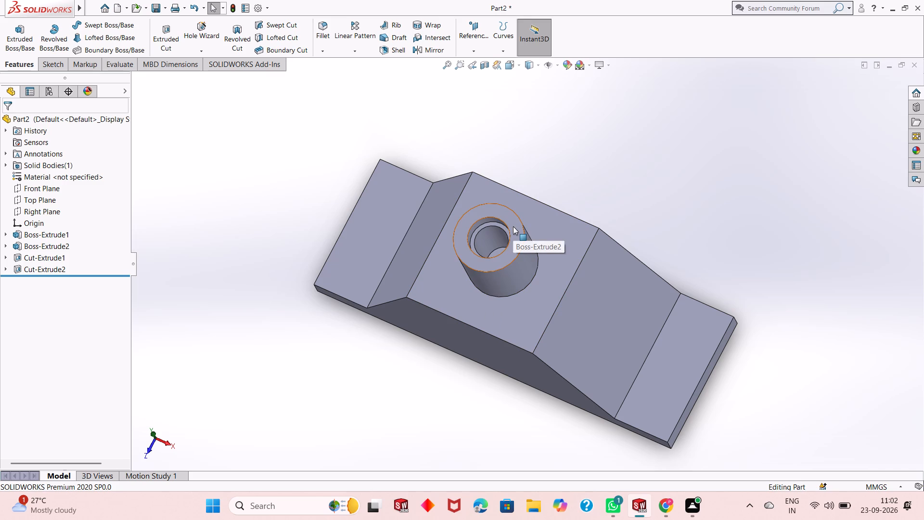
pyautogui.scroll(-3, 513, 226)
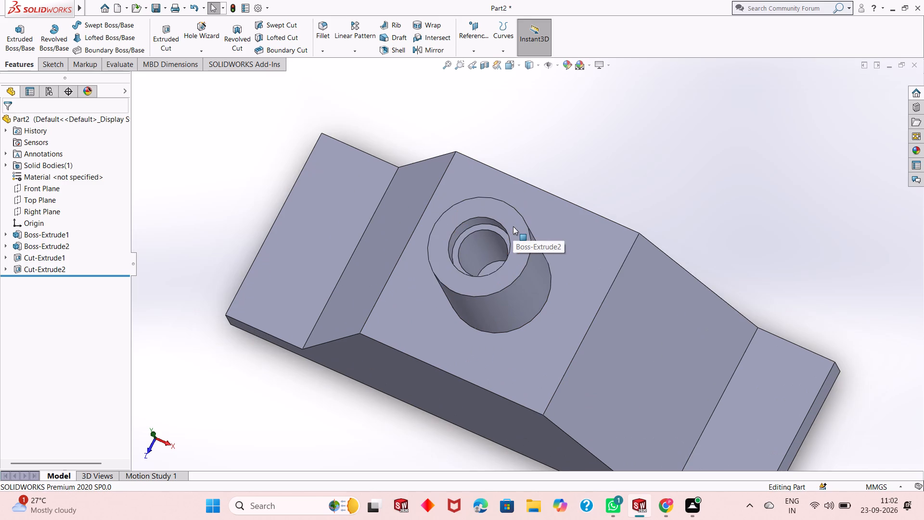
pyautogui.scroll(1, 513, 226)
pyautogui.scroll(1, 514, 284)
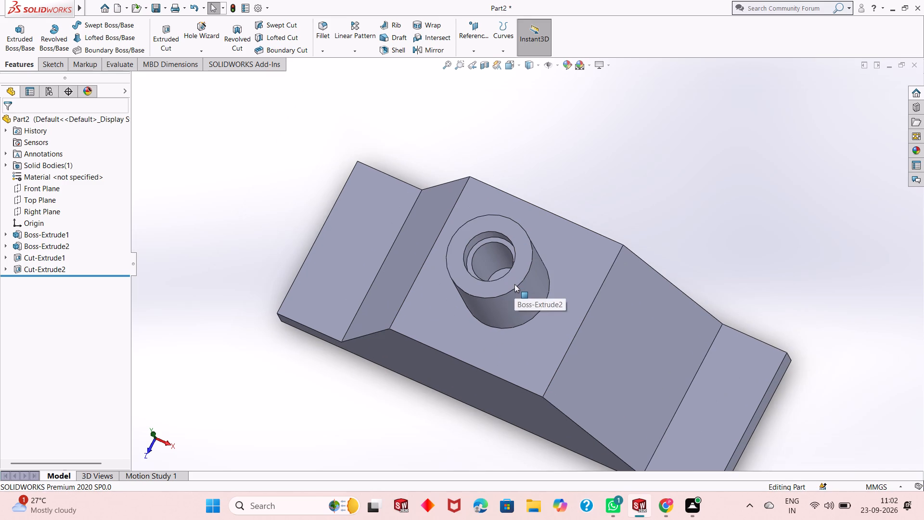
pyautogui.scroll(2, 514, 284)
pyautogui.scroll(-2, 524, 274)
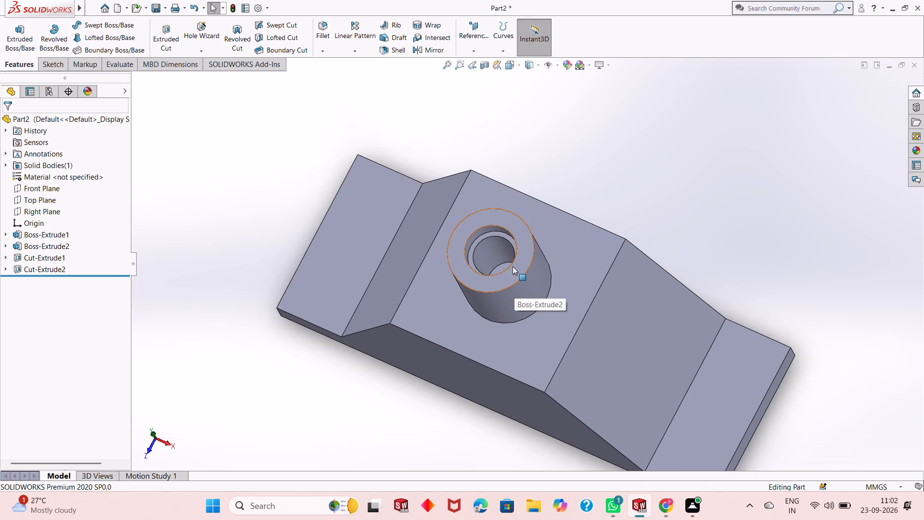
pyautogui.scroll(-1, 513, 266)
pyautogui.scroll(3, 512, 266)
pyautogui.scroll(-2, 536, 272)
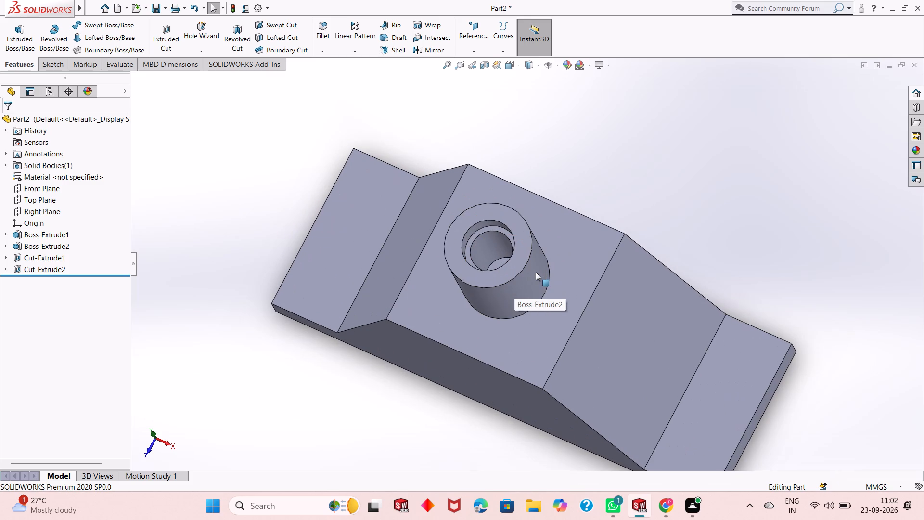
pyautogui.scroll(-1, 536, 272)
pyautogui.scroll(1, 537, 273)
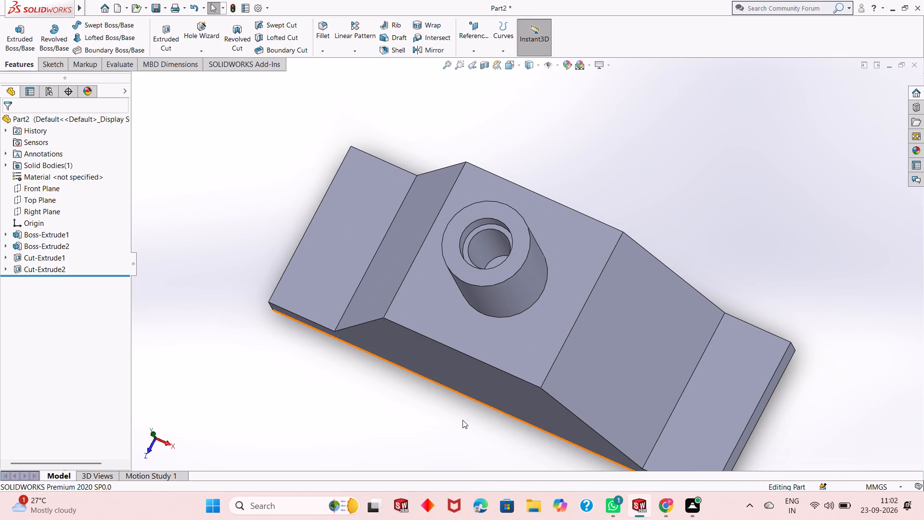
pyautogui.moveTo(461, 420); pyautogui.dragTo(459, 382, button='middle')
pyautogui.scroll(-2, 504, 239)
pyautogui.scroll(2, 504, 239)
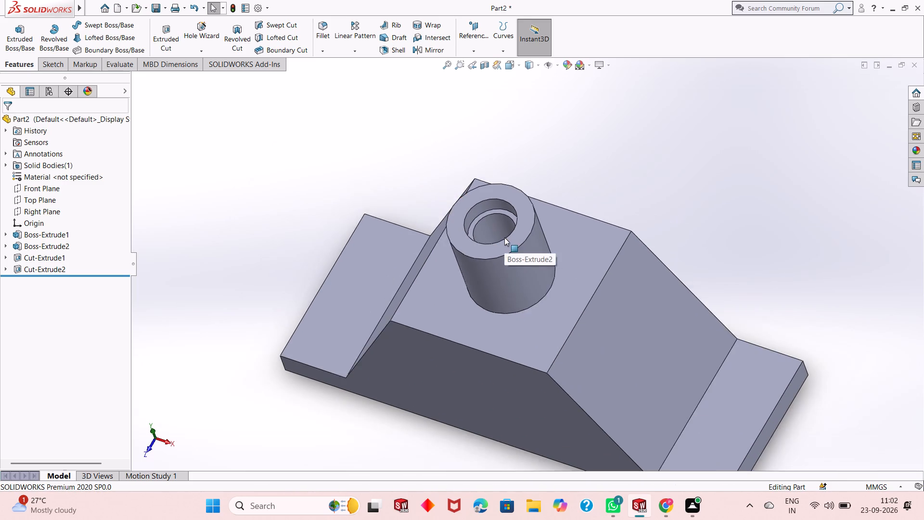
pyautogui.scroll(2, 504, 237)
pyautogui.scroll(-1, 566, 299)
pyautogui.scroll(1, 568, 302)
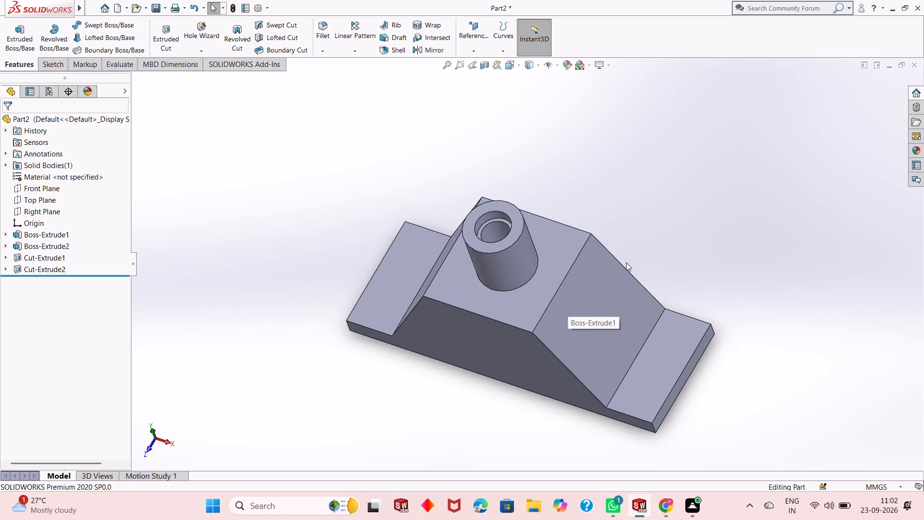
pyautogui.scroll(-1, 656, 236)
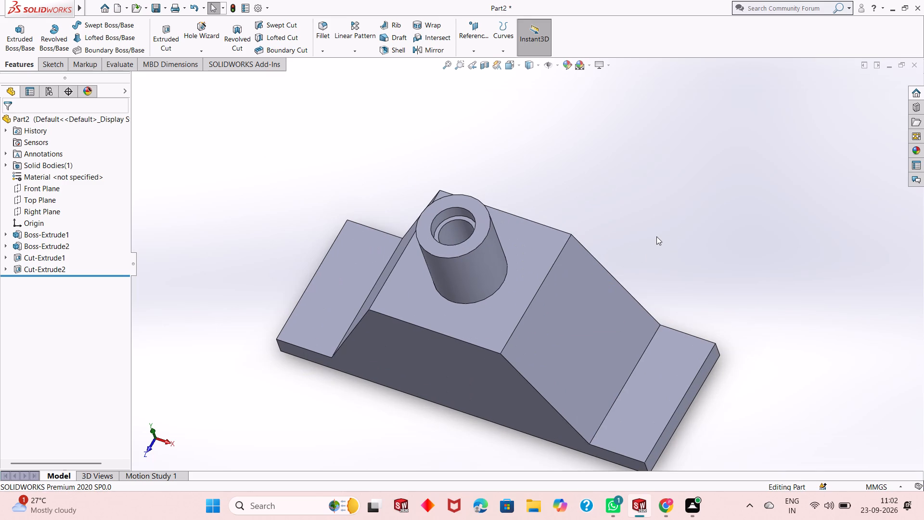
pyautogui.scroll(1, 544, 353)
# Examine the completed body all round, including its front, underside, back and the stepped hole from above.
pyautogui.moveTo(547, 313); pyautogui.dragTo(547, 313, button='middle')
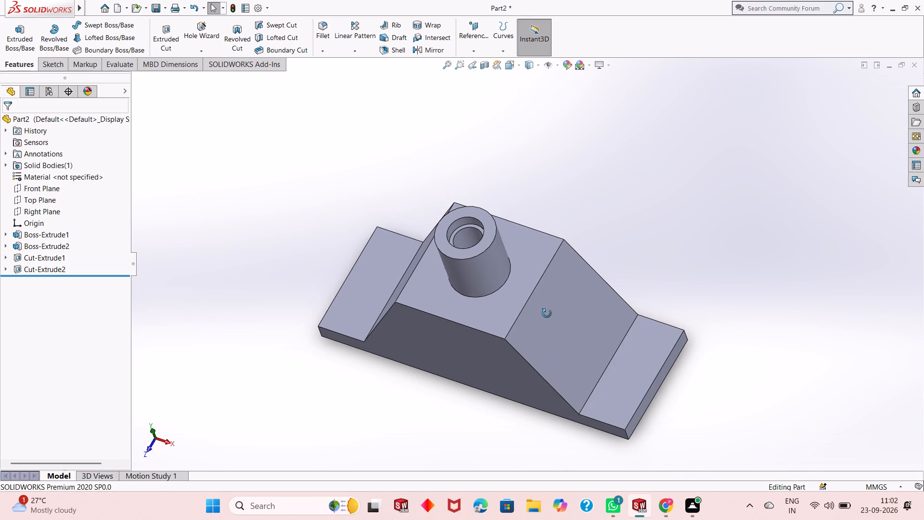
pyautogui.moveTo(547, 313); pyautogui.dragTo(550, 276, button='middle')
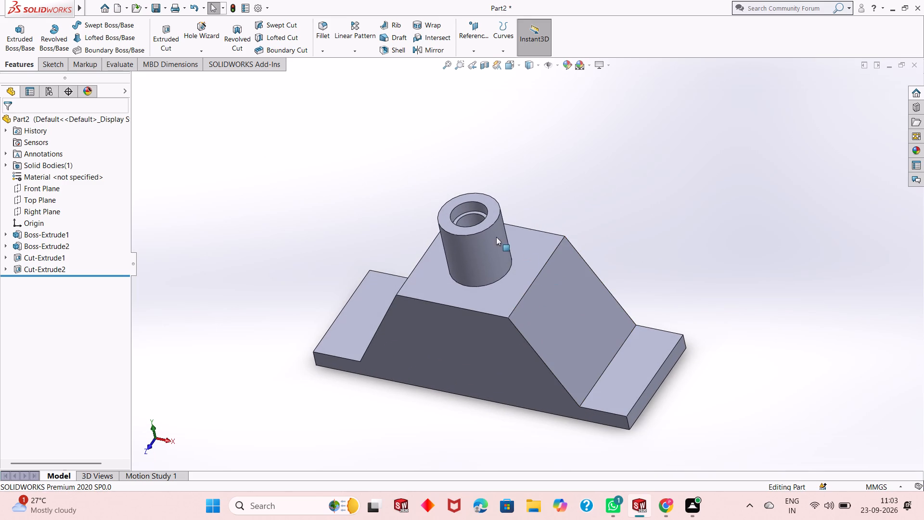
pyautogui.moveTo(487, 223); pyautogui.dragTo(483, 287, button='middle')
pyautogui.scroll(-6, 502, 295)
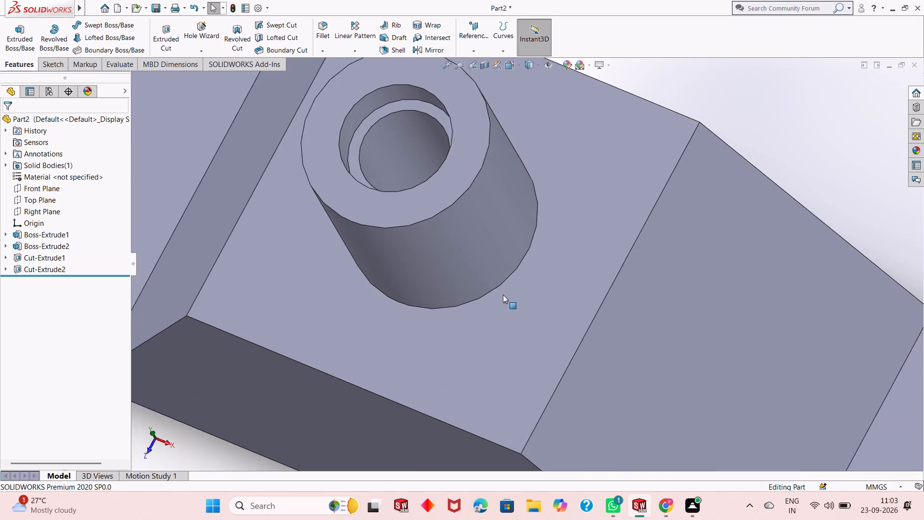
pyautogui.scroll(1, 502, 299)
pyautogui.moveTo(502, 299); pyautogui.dragTo(515, 217, button='middle')
pyautogui.scroll(5, 498, 311)
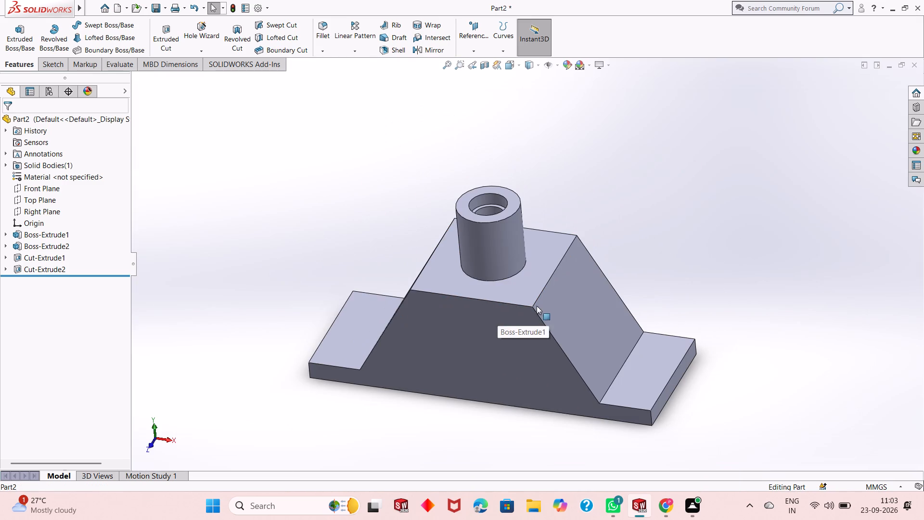
pyautogui.scroll(1, 516, 463)
pyautogui.moveTo(519, 423); pyautogui.dragTo(564, 185, button='middle')
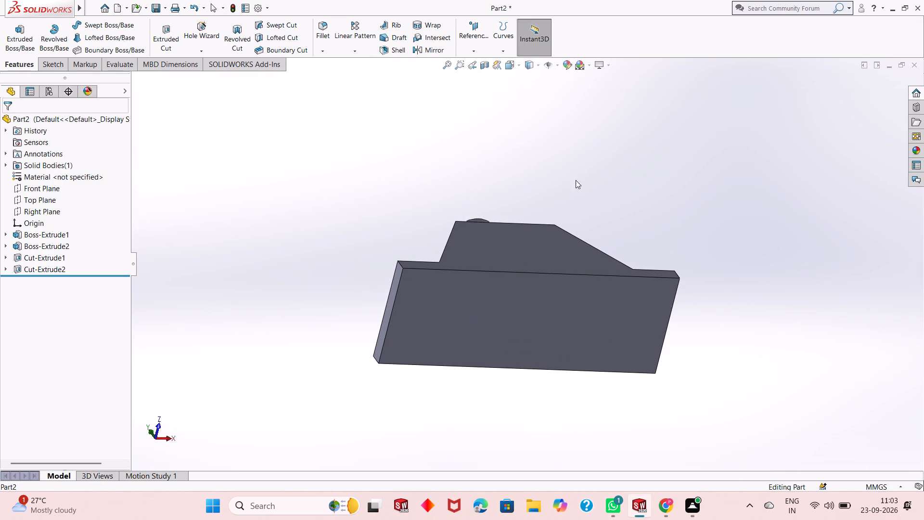
pyautogui.moveTo(649, 232); pyautogui.dragTo(464, 227, button='middle')
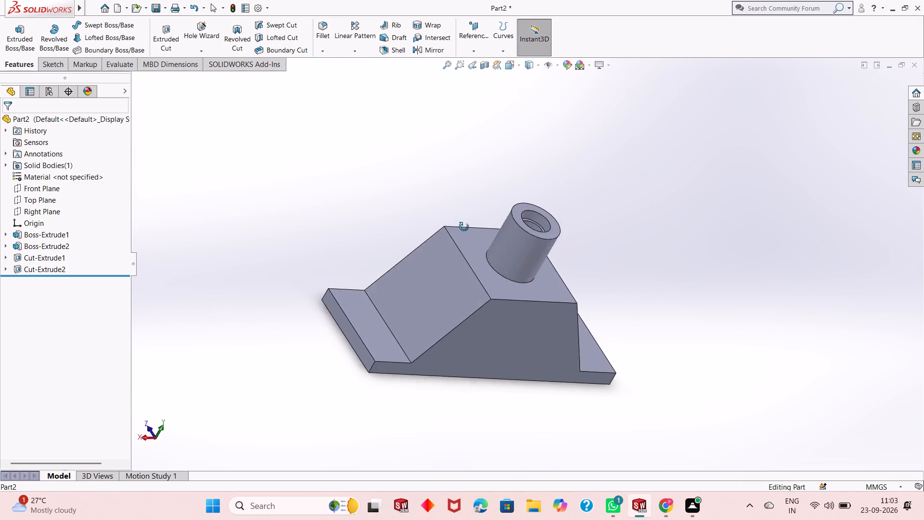
pyautogui.moveTo(464, 227); pyautogui.dragTo(584, 425, button='middle')
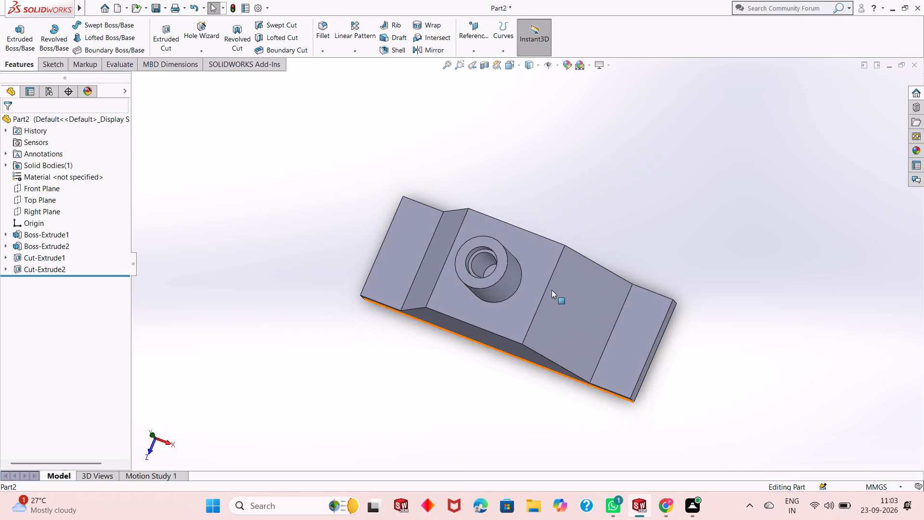
pyautogui.scroll(-2, 541, 278)
pyautogui.moveTo(468, 398); pyautogui.dragTo(477, 416, button='middle')
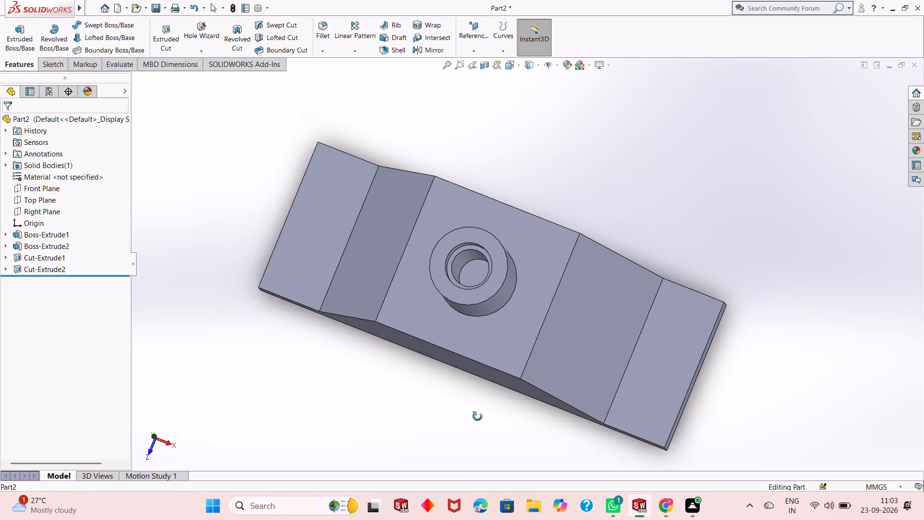
# Examine the flanged trapezoidal body and its cylinder from the front, from oblique angles and from nearly overhead.
pyautogui.moveTo(477, 416); pyautogui.dragTo(477, 426, button='middle')
pyautogui.scroll(-3, 510, 253)
pyautogui.moveTo(499, 377); pyautogui.dragTo(500, 340, button='middle')
pyautogui.scroll(5, 505, 354)
pyautogui.moveTo(489, 427); pyautogui.dragTo(491, 377, button='middle')
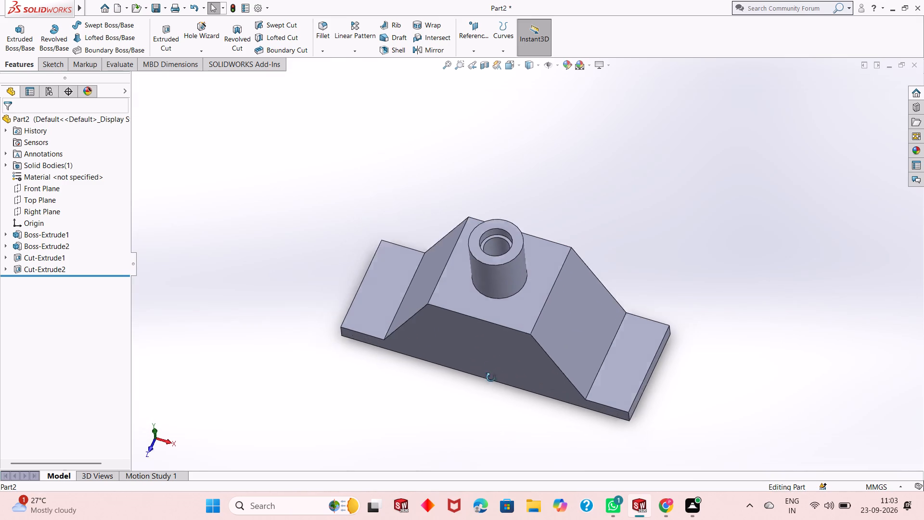
pyautogui.moveTo(491, 377); pyautogui.dragTo(496, 322, button='middle')
pyautogui.moveTo(556, 205); pyautogui.dragTo(515, 351, button='middle')
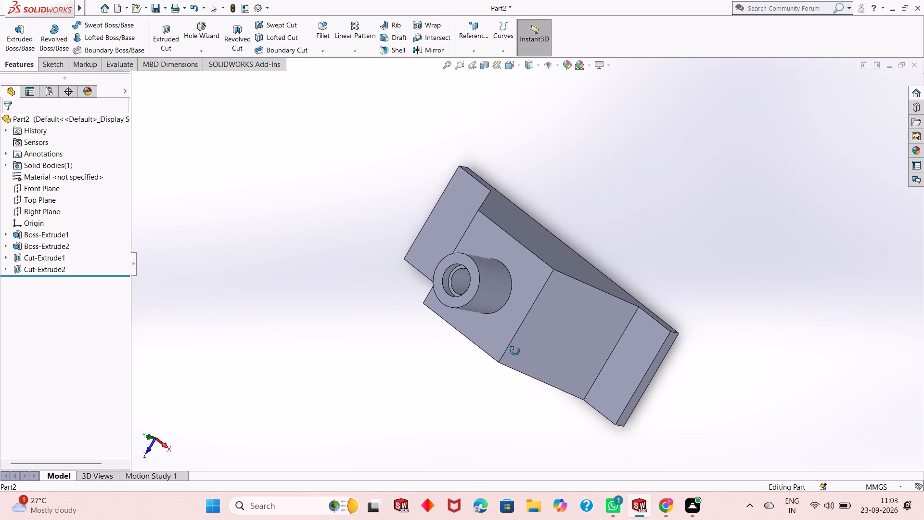
pyautogui.moveTo(515, 351); pyautogui.dragTo(544, 342, button='middle')
pyautogui.scroll(-3, 513, 265)
pyautogui.moveTo(521, 329); pyautogui.dragTo(528, 339, button='middle')
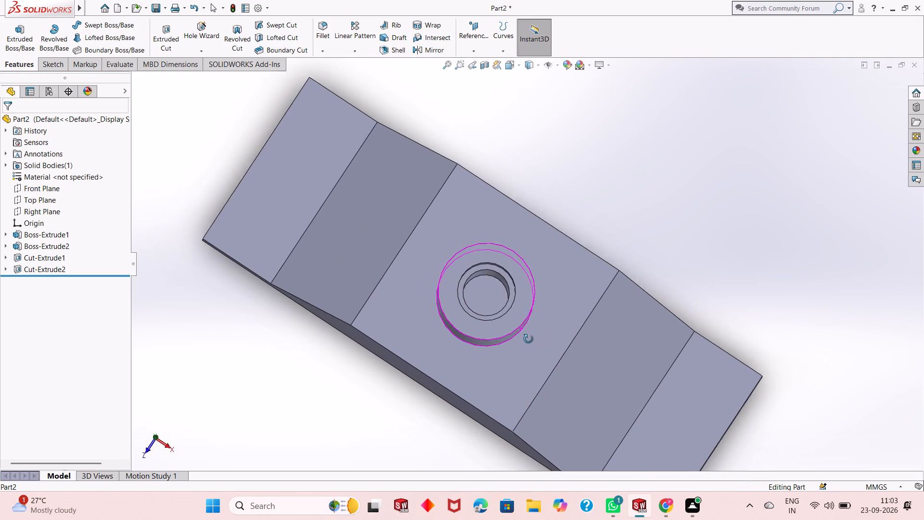
pyautogui.moveTo(528, 339); pyautogui.dragTo(509, 377, button='middle')
pyautogui.scroll(1, 505, 352)
pyautogui.moveTo(535, 356); pyautogui.dragTo(539, 302, button='middle')
pyautogui.scroll(1, 537, 318)
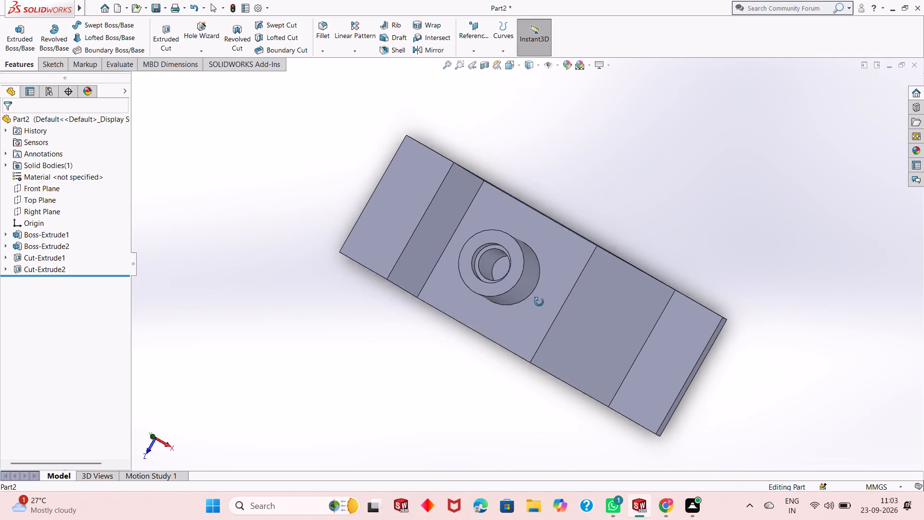
pyautogui.moveTo(539, 302); pyautogui.dragTo(539, 292, button='middle')
pyautogui.scroll(-2, 551, 266)
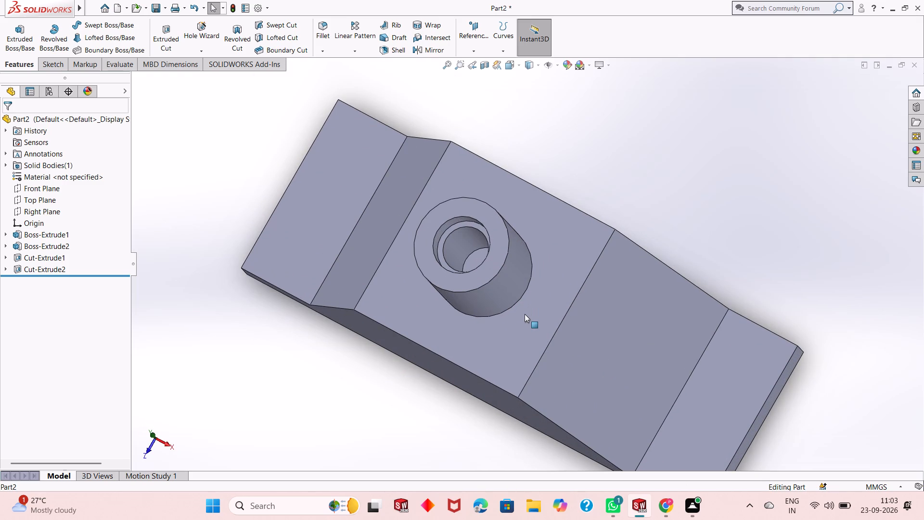
# Inspect the stepped hole in the cylinder from both sides and check the bottom face of the 12 mm hole.
pyautogui.moveTo(525, 315); pyautogui.dragTo(508, 341, button='middle')
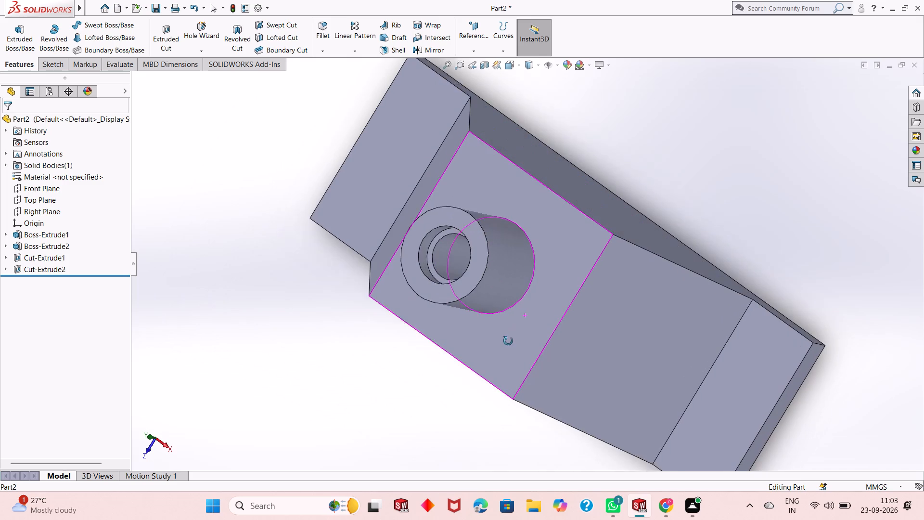
pyautogui.moveTo(508, 341); pyautogui.dragTo(536, 306, button='middle')
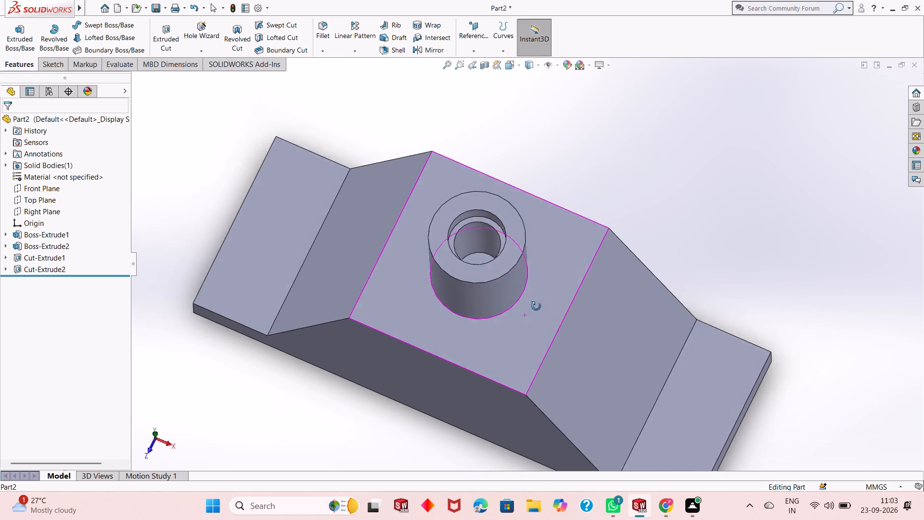
pyautogui.moveTo(536, 306); pyautogui.dragTo(512, 370, button='middle')
pyautogui.scroll(2, 471, 388)
pyautogui.moveTo(553, 355); pyautogui.dragTo(553, 354, button='middle')
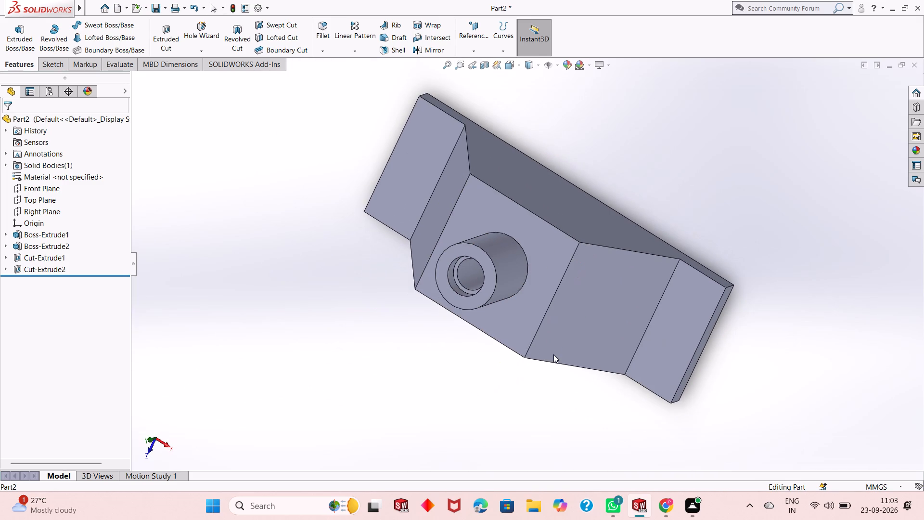
pyautogui.moveTo(553, 354); pyautogui.dragTo(574, 352, button='middle')
pyautogui.scroll(-2, 457, 362)
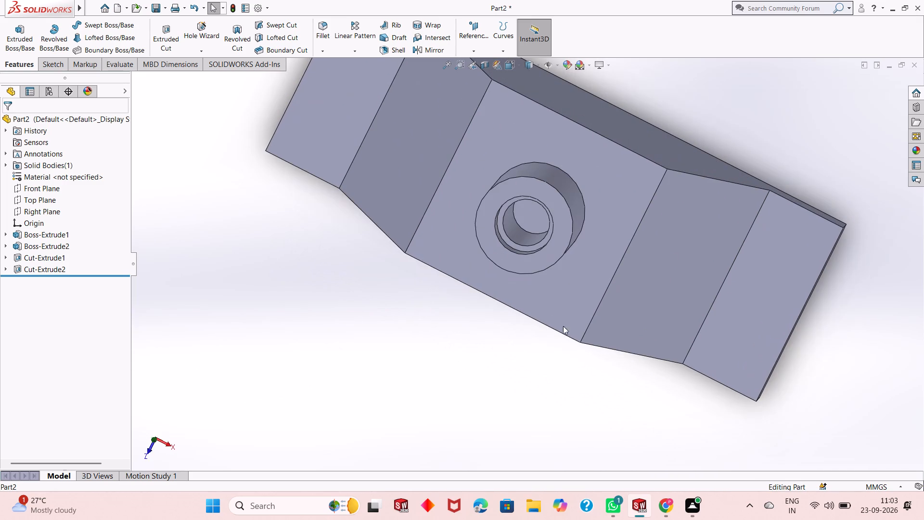
pyautogui.moveTo(597, 303); pyautogui.dragTo(585, 247, button='middle')
pyautogui.scroll(1, 589, 244)
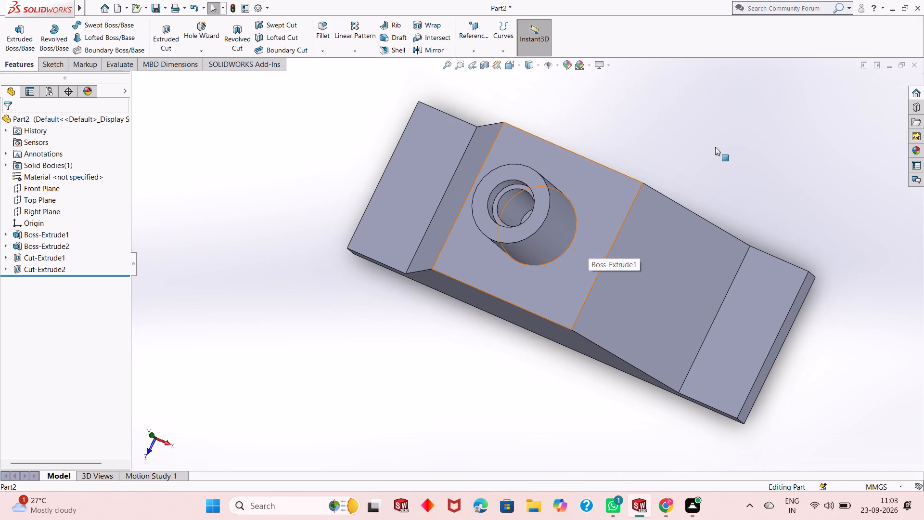
pyautogui.scroll(-1, 717, 146)
pyautogui.moveTo(513, 275); pyautogui.dragTo(526, 302, button='middle')
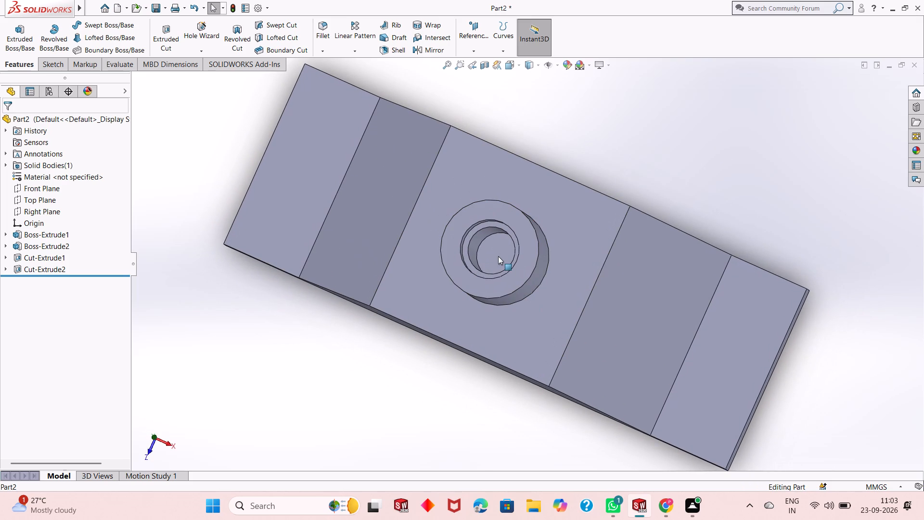
pyautogui.click(498, 256)
pyautogui.press('Escape')
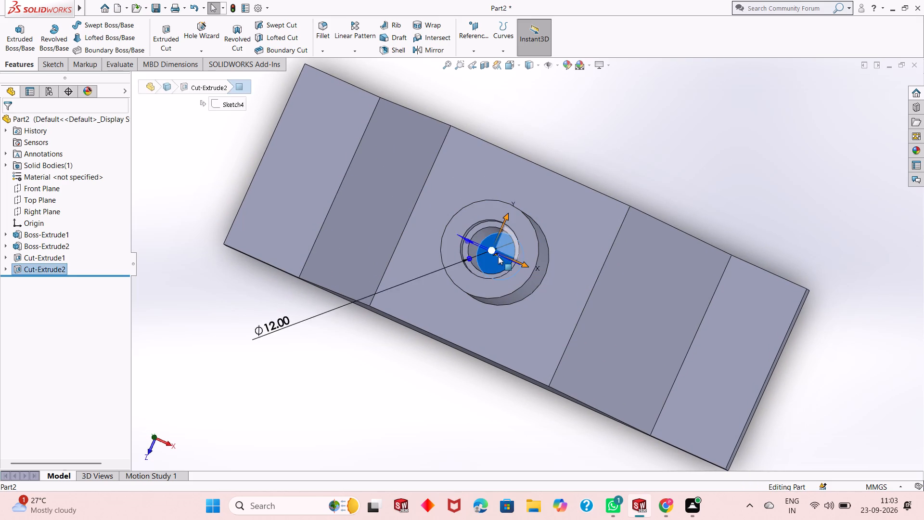
pyautogui.press('Escape')
pyautogui.press('Escape')
pyautogui.press('Escape')
pyautogui.scroll(-1, 556, 180)
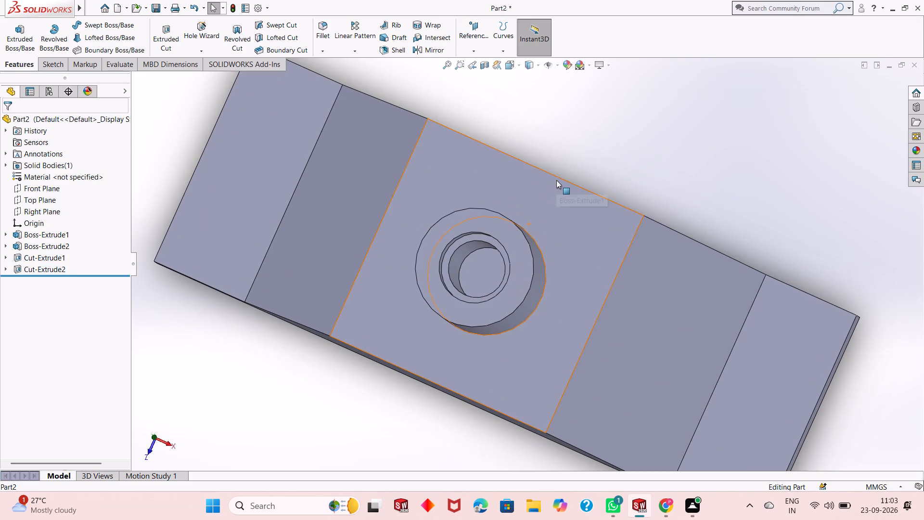
# Examine the part's front face, underside and upper faces, including the cylinder from oblique angles.
pyautogui.scroll(2, 572, 303)
pyautogui.moveTo(587, 310); pyautogui.dragTo(608, 192, button='middle')
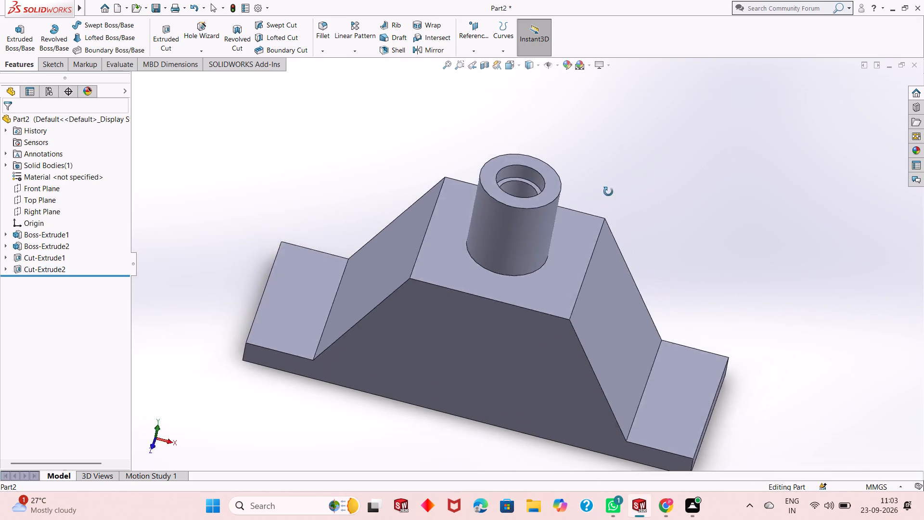
pyautogui.moveTo(608, 192); pyautogui.dragTo(620, 133, button='middle')
pyautogui.moveTo(641, 267); pyautogui.dragTo(663, 130, button='middle')
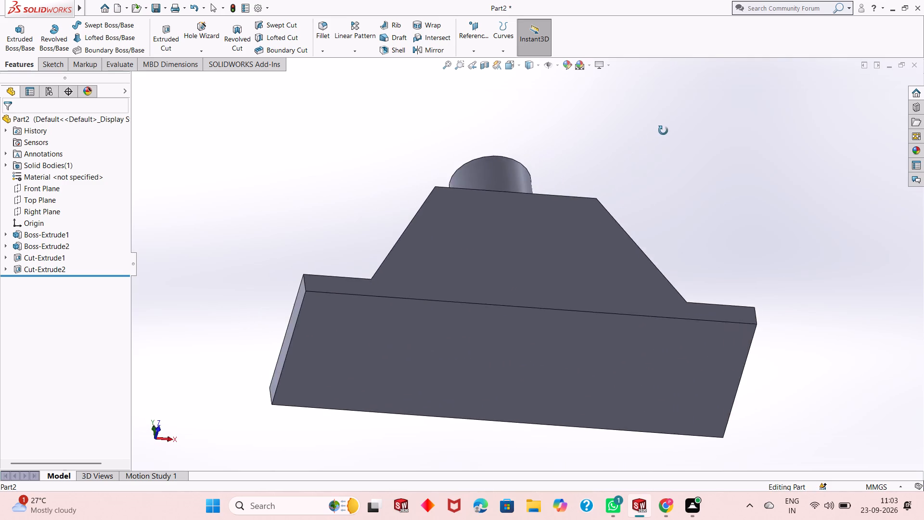
pyautogui.moveTo(663, 130); pyautogui.dragTo(629, 410, button='middle')
pyautogui.scroll(1, 630, 388)
pyautogui.moveTo(636, 231); pyautogui.dragTo(613, 274, button='middle')
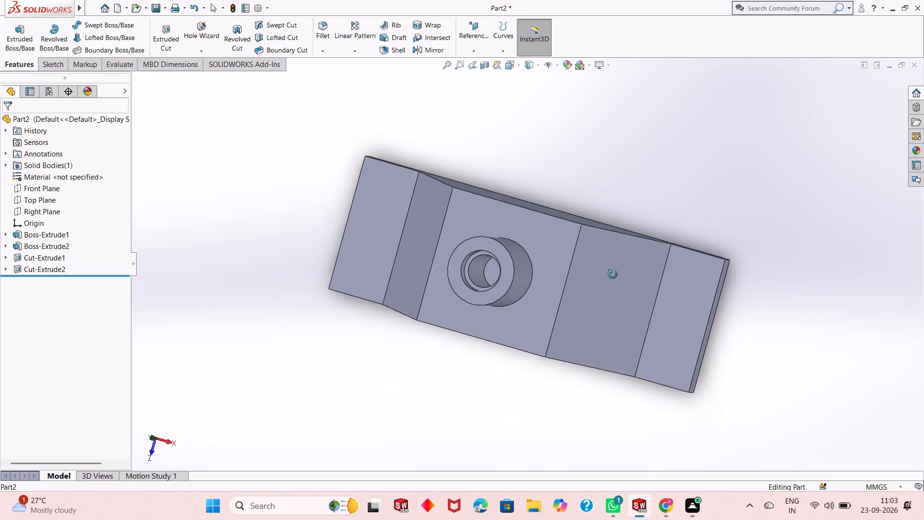
pyautogui.moveTo(613, 274); pyautogui.dragTo(602, 296, button='middle')
pyautogui.scroll(-2, 523, 298)
pyautogui.scroll(1, 559, 326)
pyautogui.moveTo(559, 327); pyautogui.dragTo(590, 293, button='middle')
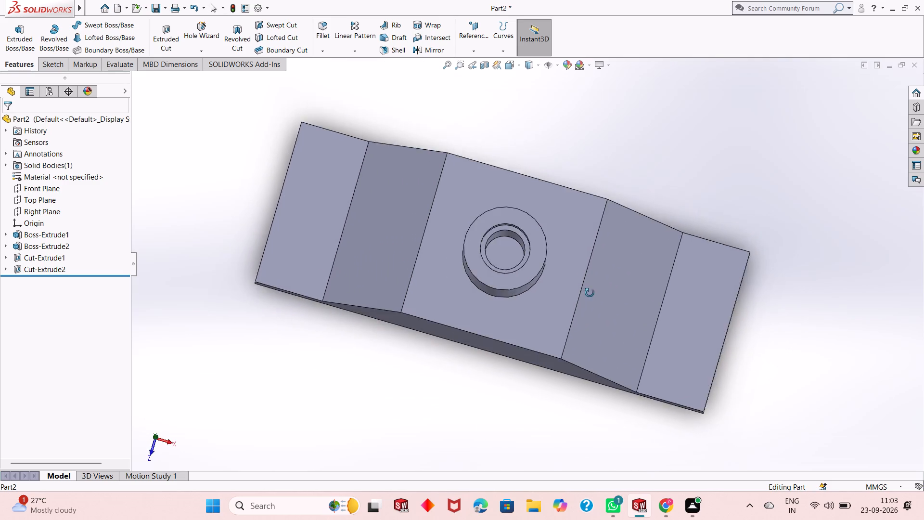
pyautogui.moveTo(590, 293); pyautogui.dragTo(542, 334, button='middle')
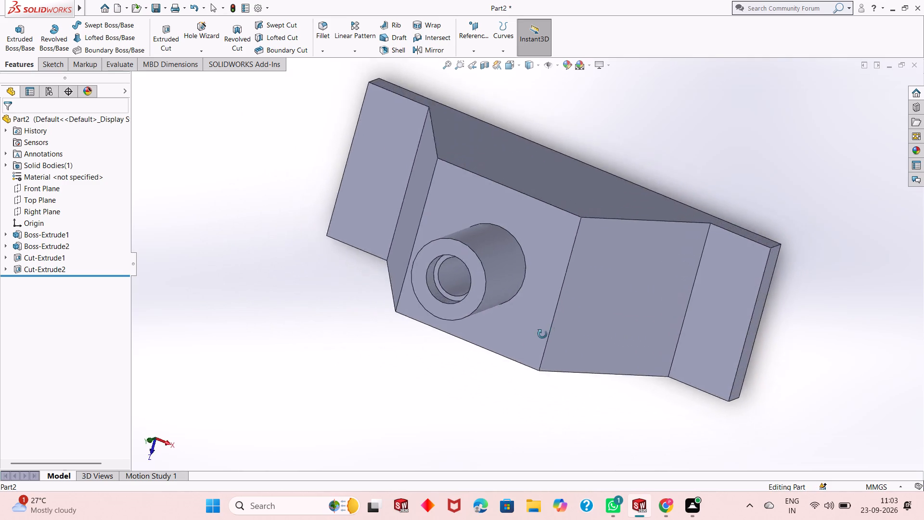
pyautogui.moveTo(542, 334); pyautogui.dragTo(589, 301, button='middle')
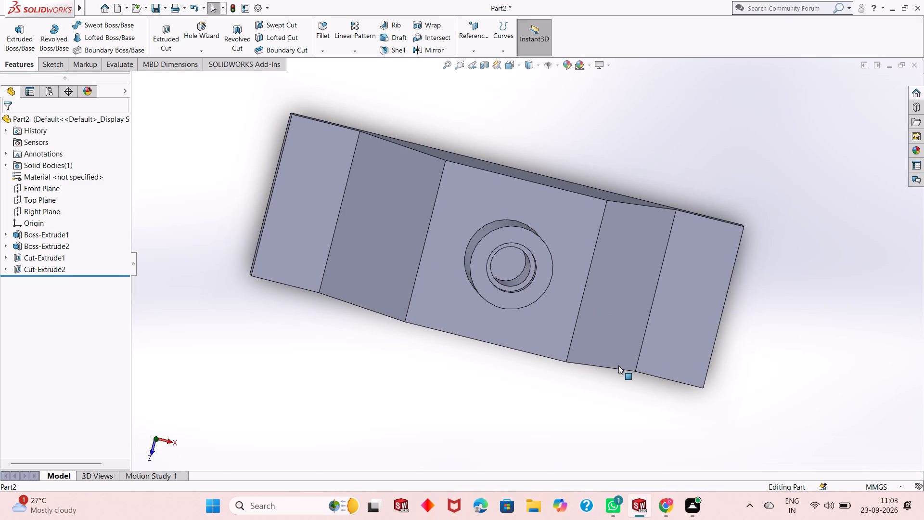
# View the part squarely from the top, examine its end, and inspect the 15 mm recess and 12 mm hole up close.
pyautogui.hotkey('ctrl', '8')
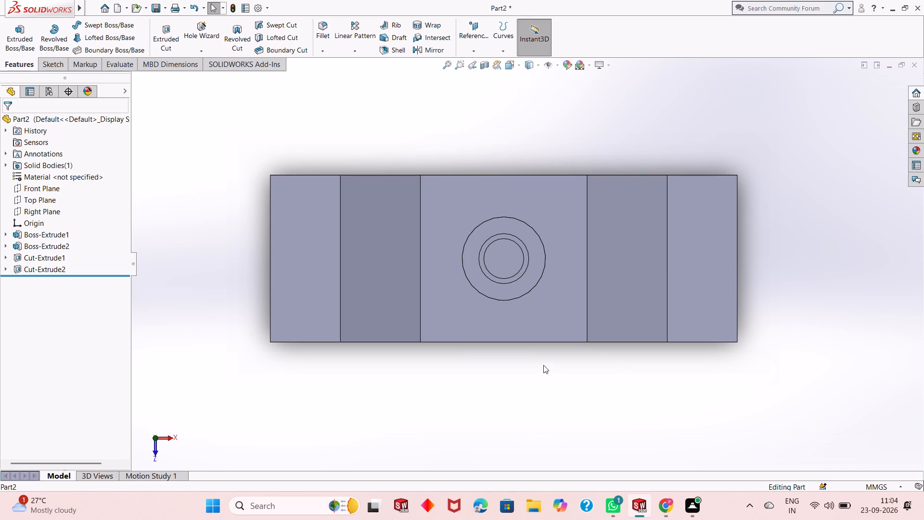
pyautogui.scroll(-1, 515, 269)
pyautogui.moveTo(539, 385); pyautogui.dragTo(543, 236, button='middle')
pyautogui.scroll(2, 543, 231)
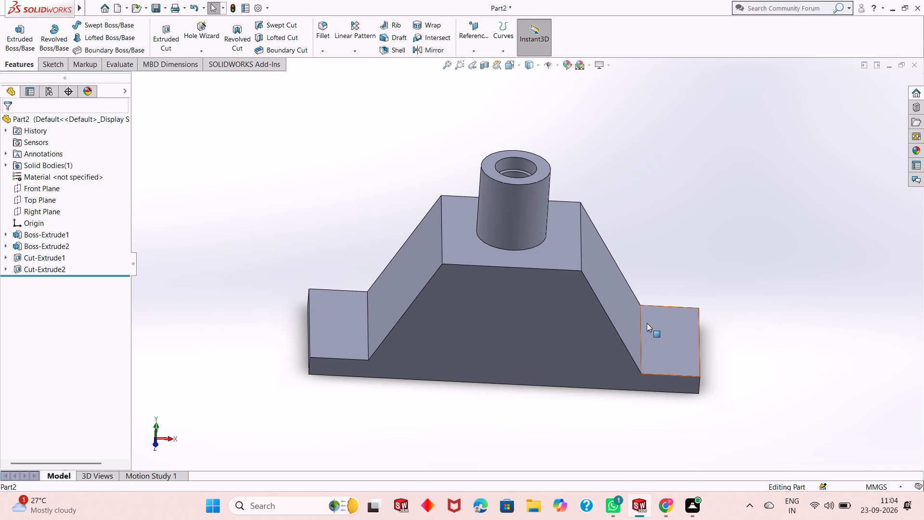
pyautogui.moveTo(647, 324); pyautogui.dragTo(545, 270, button='middle')
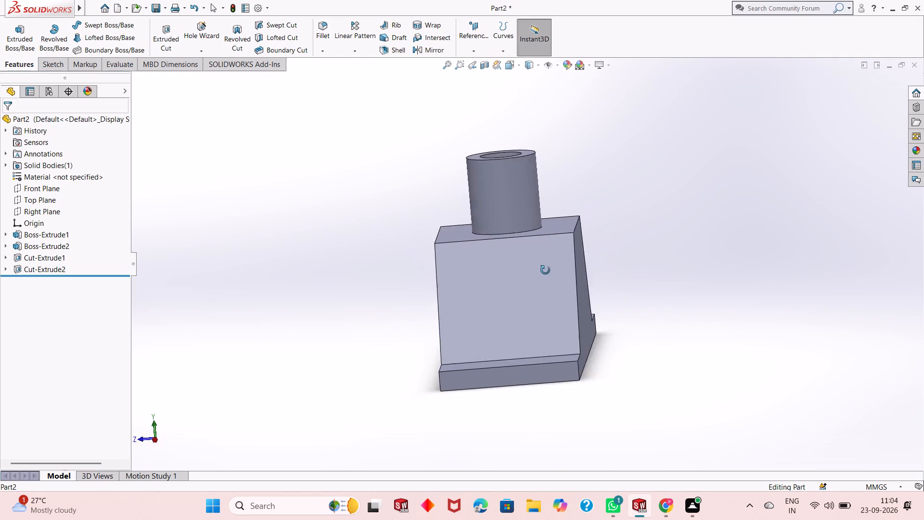
pyautogui.moveTo(545, 270); pyautogui.dragTo(637, 454, button='middle')
pyautogui.scroll(1, 637, 454)
pyautogui.moveTo(536, 241); pyautogui.dragTo(532, 252, button='middle')
pyautogui.scroll(-6, 532, 252)
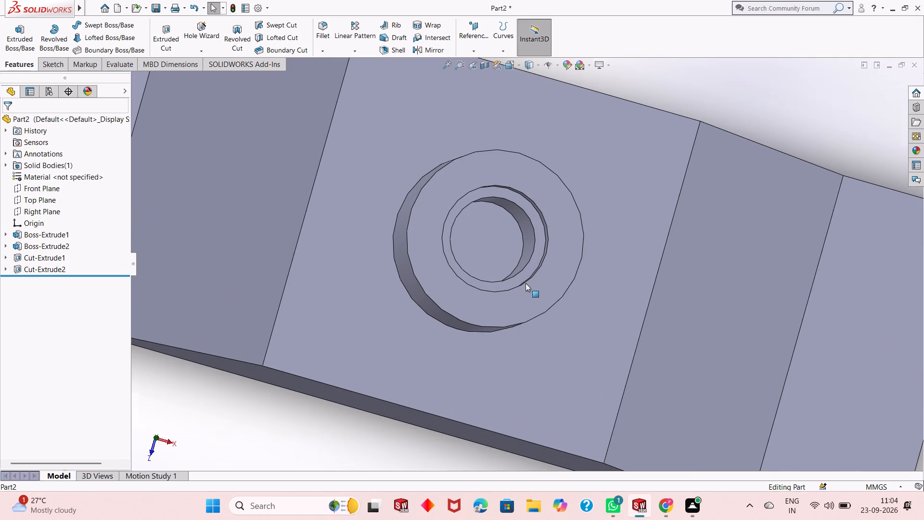
pyautogui.moveTo(579, 357); pyautogui.dragTo(571, 305, button='middle')
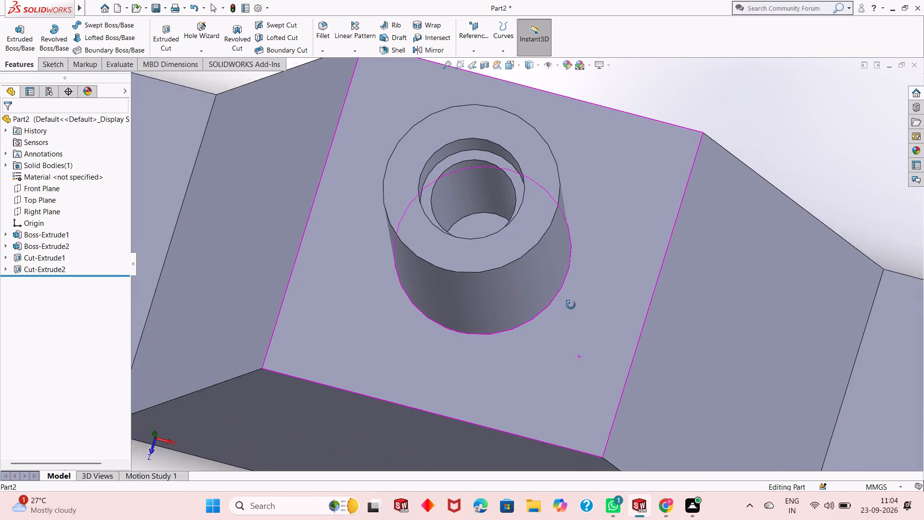
pyautogui.moveTo(571, 305); pyautogui.dragTo(571, 303, button='middle')
pyautogui.scroll(2, 570, 300)
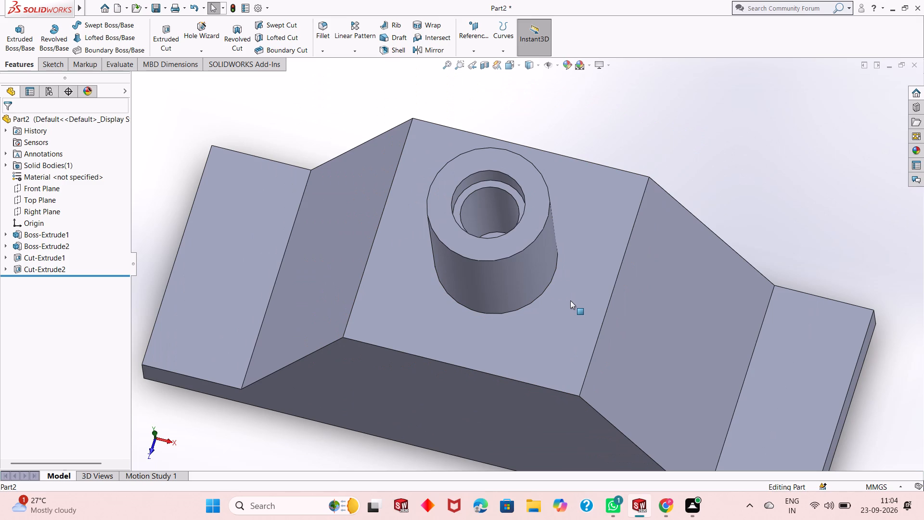
pyautogui.moveTo(563, 342); pyautogui.dragTo(562, 311, button='middle')
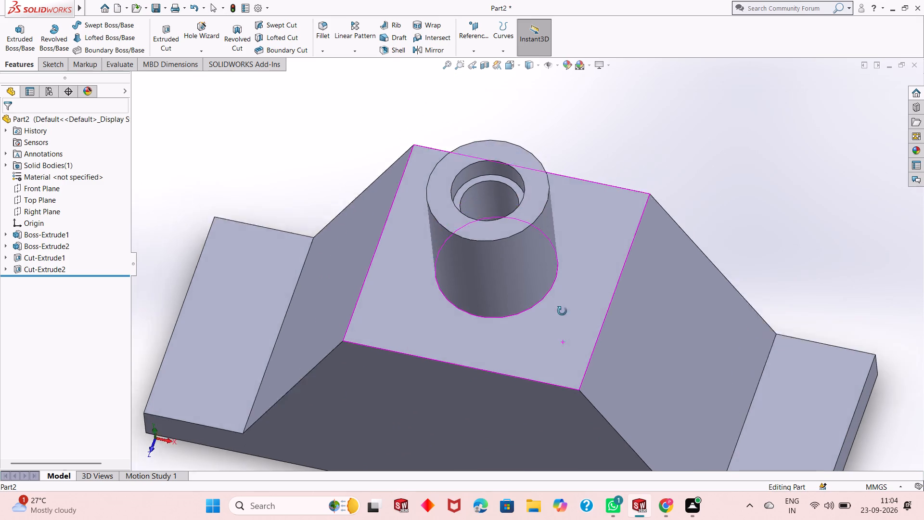
pyautogui.moveTo(562, 311); pyautogui.dragTo(580, 212, button='middle')
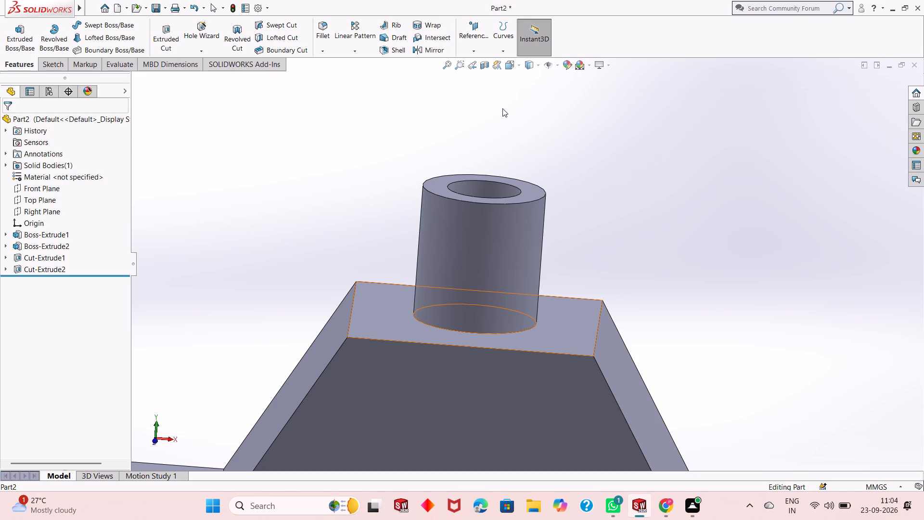
# Examine the whole part from the front and obliquely from above, checking the cylinder, sloped faces and flanges.
pyautogui.scroll(2, 482, 210)
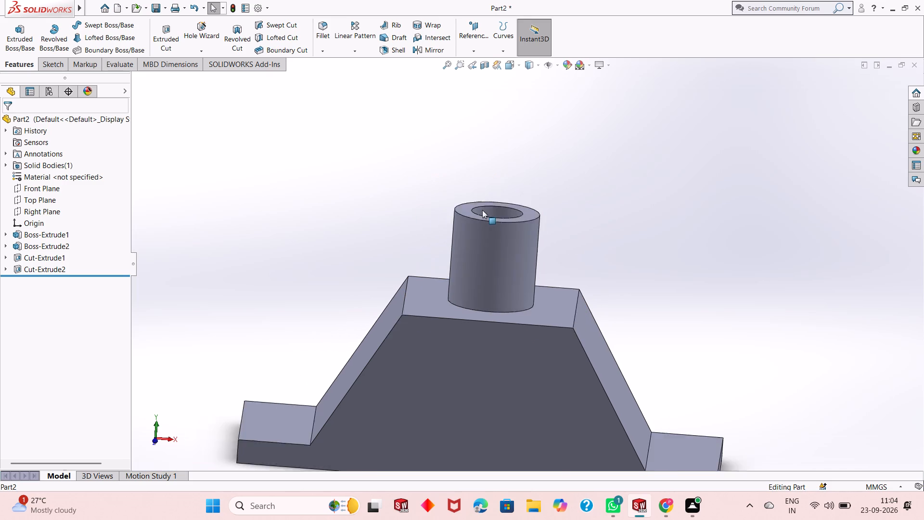
pyautogui.scroll(2, 482, 210)
pyautogui.scroll(1, 518, 284)
pyautogui.moveTo(552, 299); pyautogui.dragTo(515, 371, button='middle')
pyautogui.scroll(-2, 530, 315)
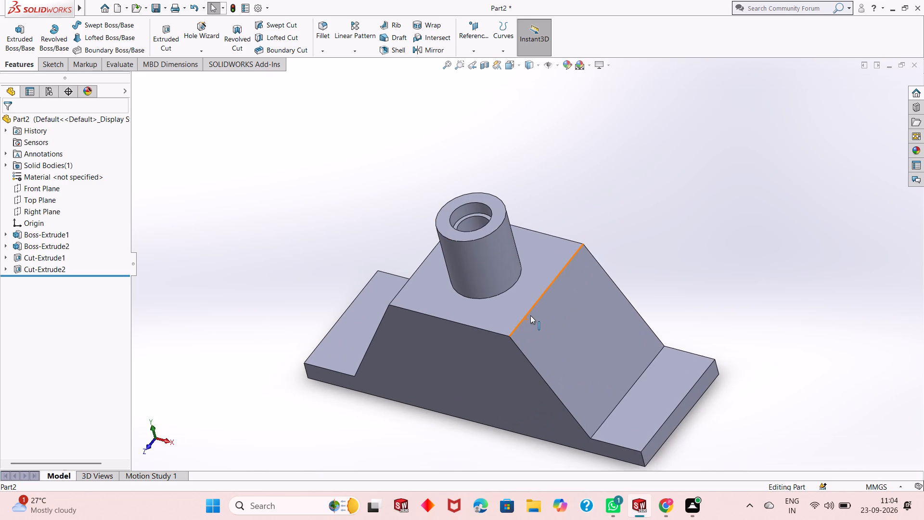
pyautogui.moveTo(531, 311); pyautogui.dragTo(563, 293, button='middle')
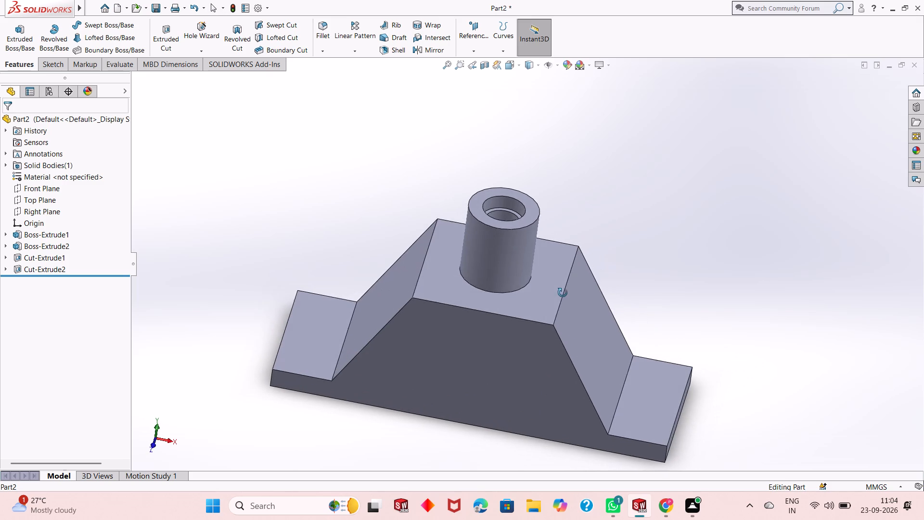
pyautogui.moveTo(563, 293); pyautogui.dragTo(560, 309, button='middle')
pyautogui.scroll(-1, 560, 309)
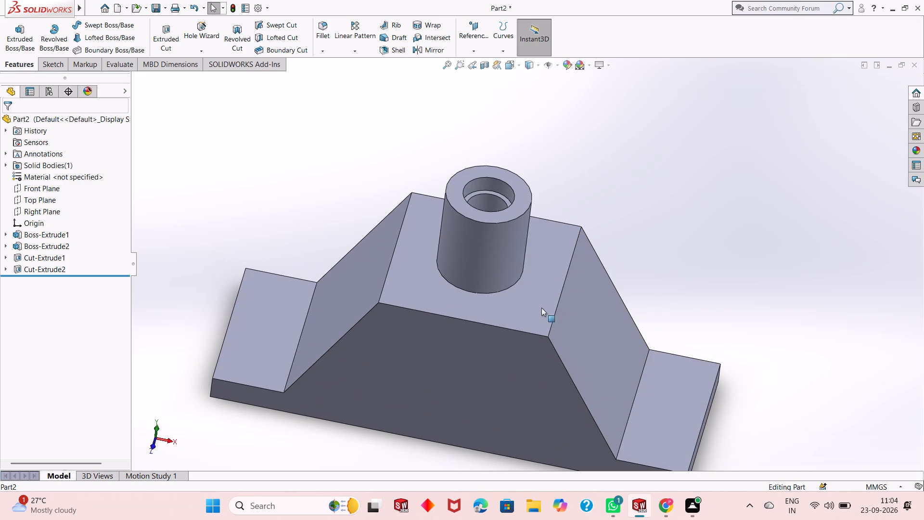
pyautogui.scroll(1, 498, 311)
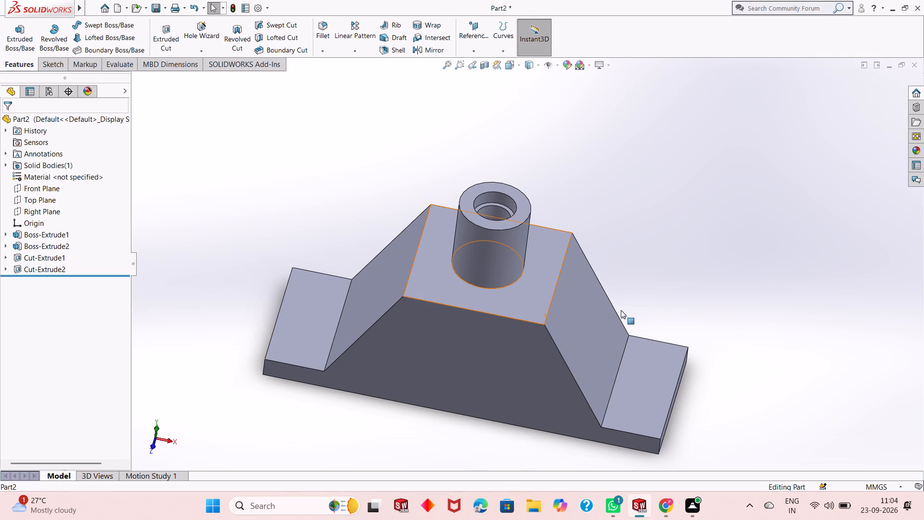
pyautogui.scroll(-2, 590, 329)
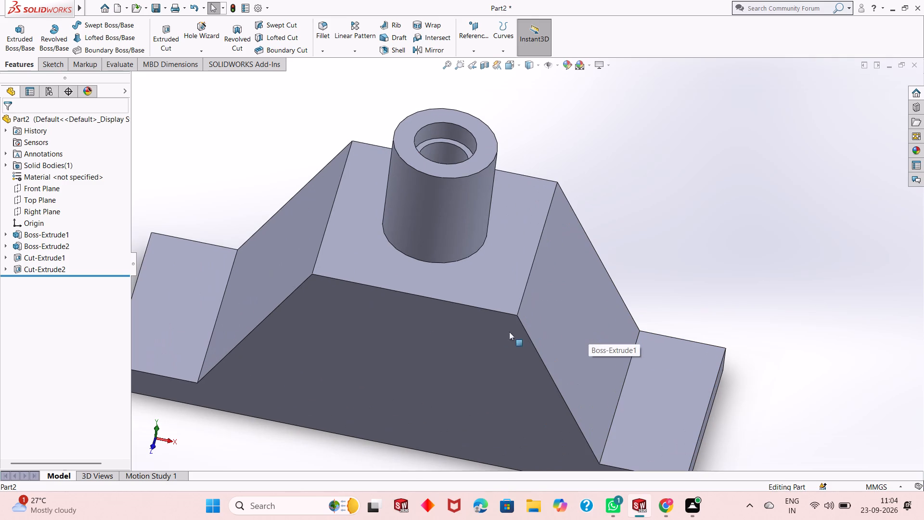
pyautogui.scroll(1, 346, 292)
pyautogui.scroll(1, 531, 297)
pyautogui.scroll(-1, 697, 366)
pyautogui.scroll(2, 411, 226)
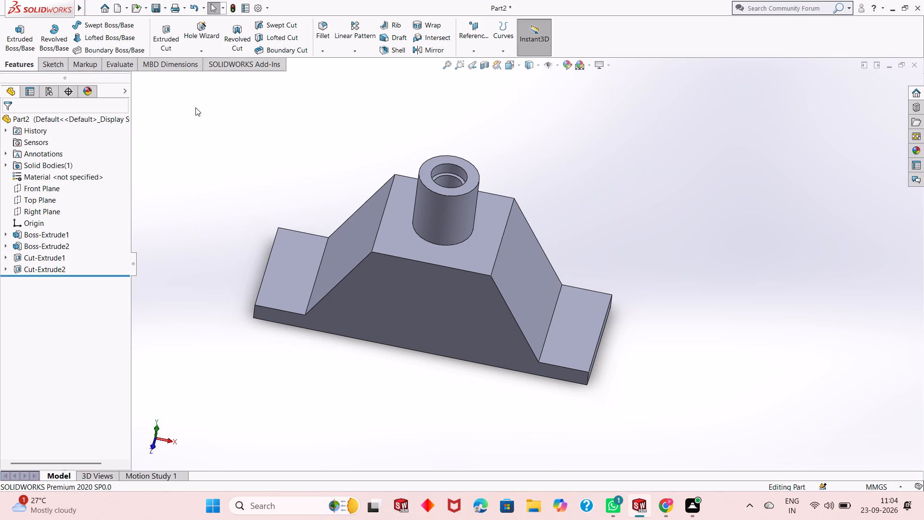
# Start a reference plane parallel to the Right Plane with an offset of 80 mm.
pyautogui.click(323, 27)
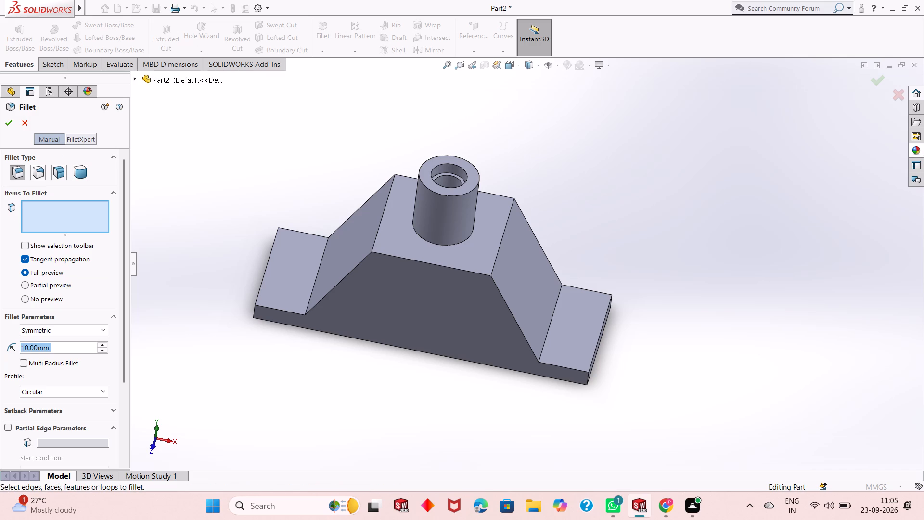
pyautogui.click(23, 125)
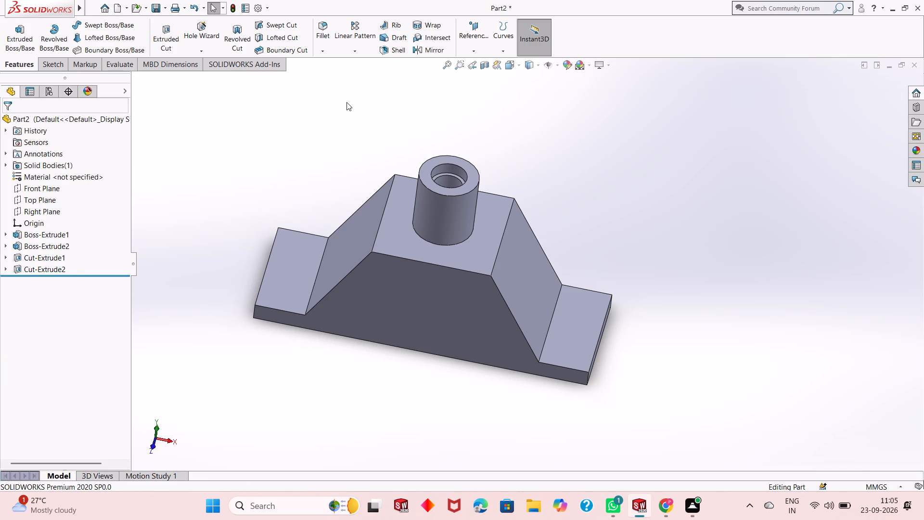
pyautogui.moveTo(422, 263); pyautogui.dragTo(399, 193, button='middle')
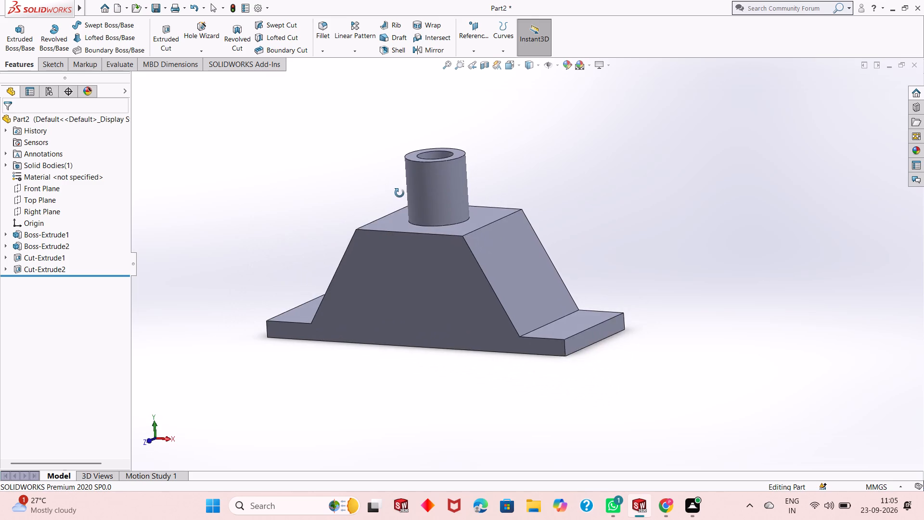
pyautogui.moveTo(399, 193); pyautogui.dragTo(417, 204, button='middle')
pyautogui.scroll(-3, 441, 169)
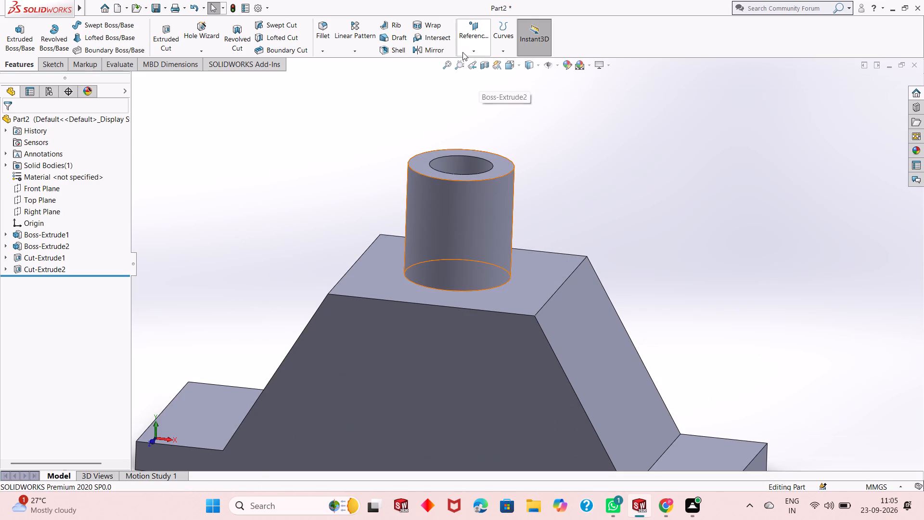
pyautogui.click(465, 50)
pyautogui.click(475, 63)
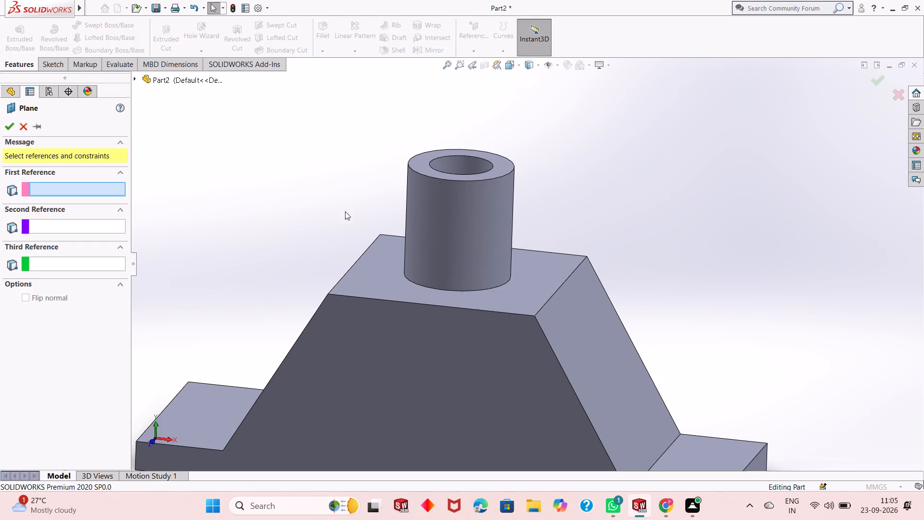
pyautogui.click(150, 81)
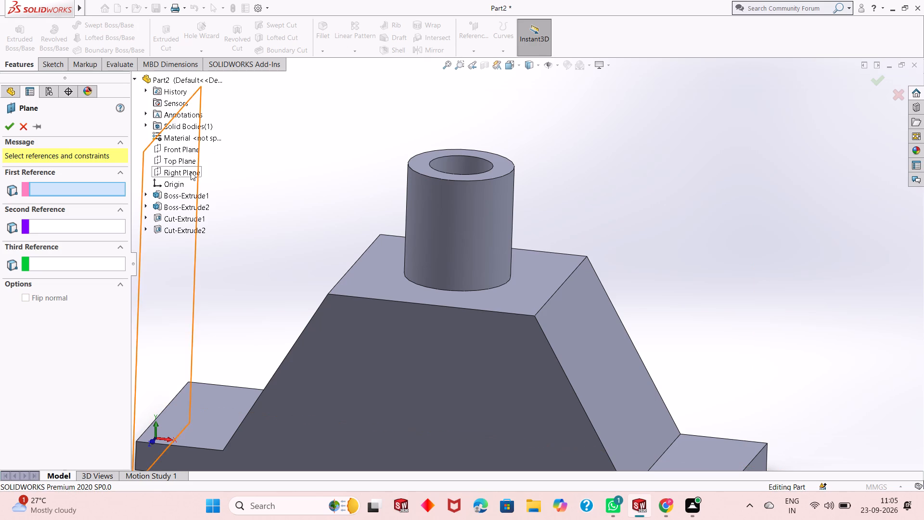
pyautogui.click(193, 172)
pyautogui.scroll(3, 327, 247)
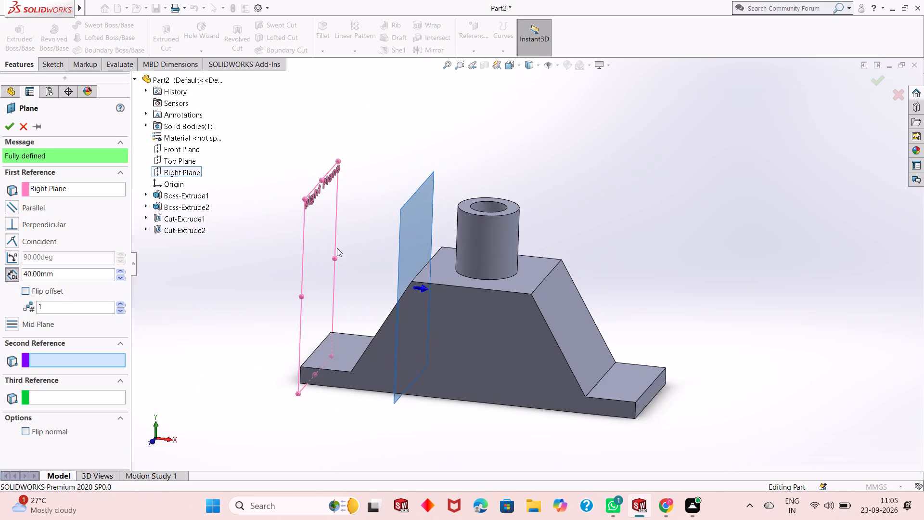
pyautogui.moveTo(543, 302); pyautogui.dragTo(561, 288, button='middle')
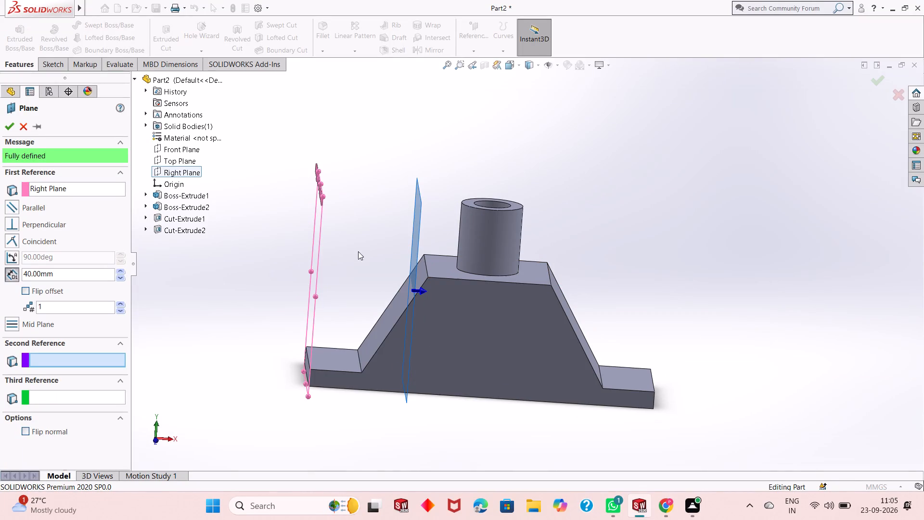
pyautogui.doubleClick(65, 273)
pyautogui.write('80')
pyautogui.press('Return')
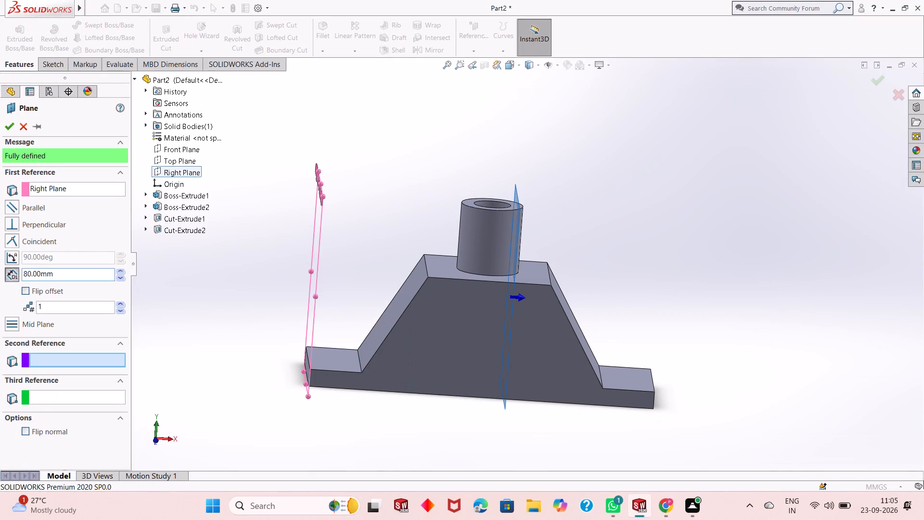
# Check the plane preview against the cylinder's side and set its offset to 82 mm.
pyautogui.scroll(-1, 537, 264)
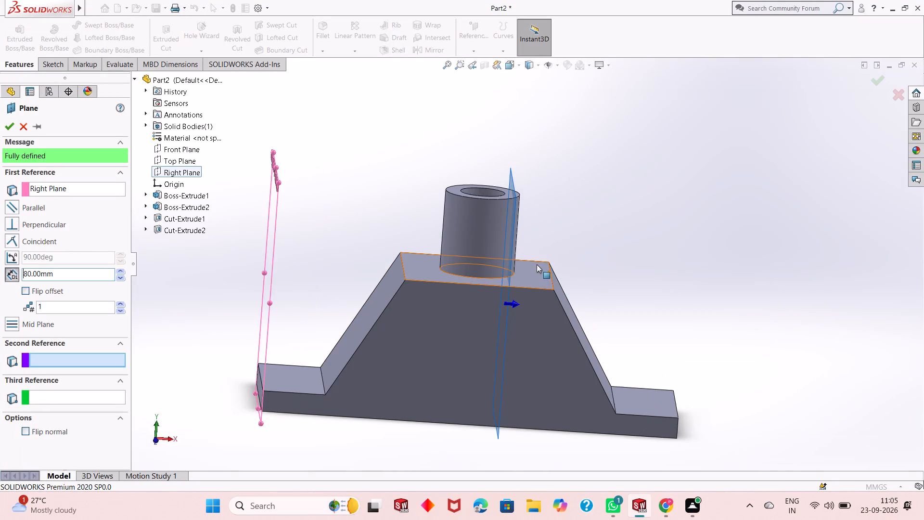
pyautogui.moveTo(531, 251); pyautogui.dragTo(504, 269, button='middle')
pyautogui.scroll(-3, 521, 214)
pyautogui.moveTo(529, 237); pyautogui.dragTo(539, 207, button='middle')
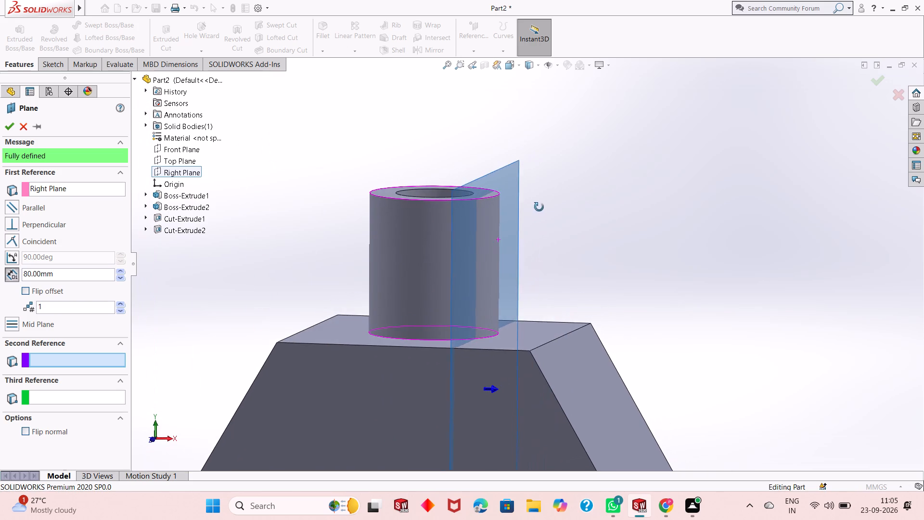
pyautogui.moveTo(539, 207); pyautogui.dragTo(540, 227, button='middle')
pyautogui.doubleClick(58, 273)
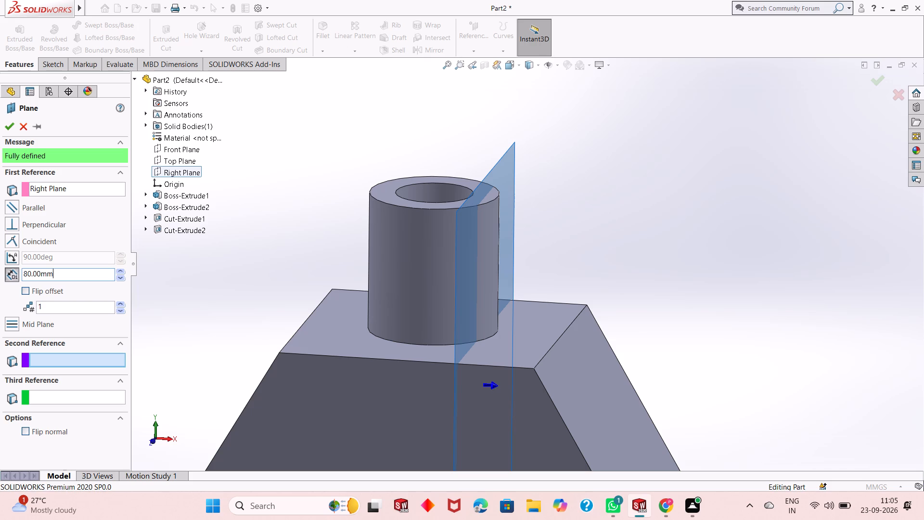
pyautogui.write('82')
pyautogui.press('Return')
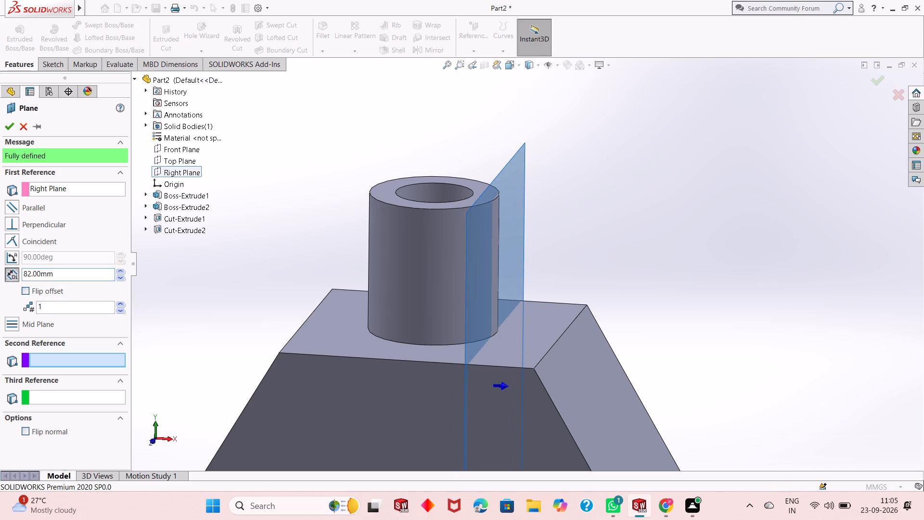
# Set the plane's offset from the Right Plane to 81 mm and create the plane.
pyautogui.moveTo(566, 269); pyautogui.dragTo(545, 265, button='middle')
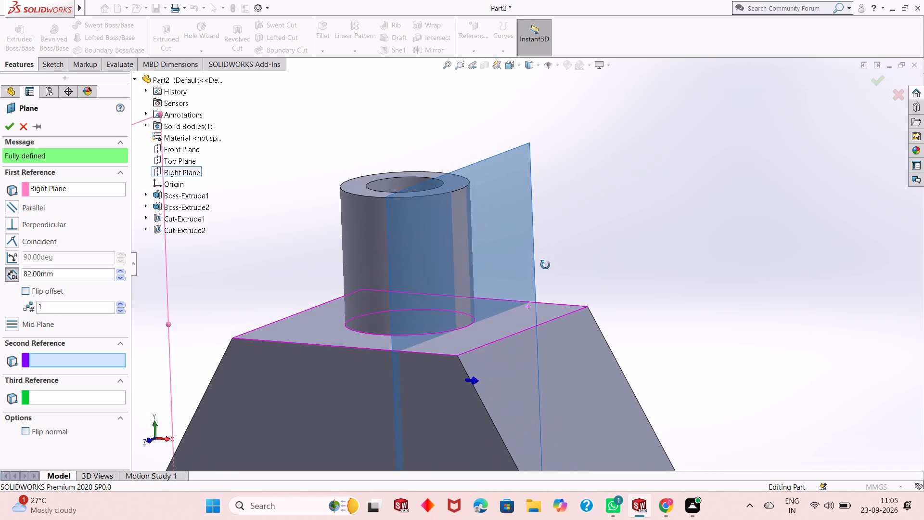
pyautogui.moveTo(545, 265); pyautogui.dragTo(545, 268, button='middle')
pyautogui.scroll(-2, 523, 247)
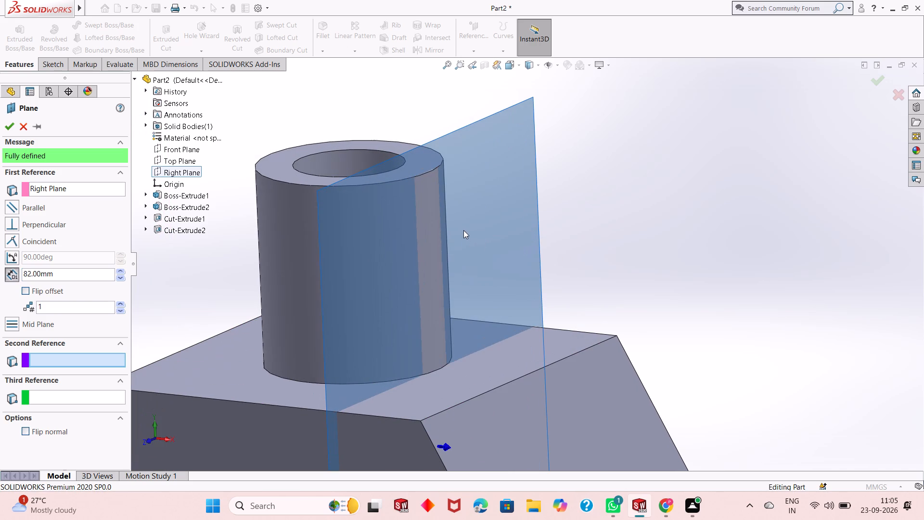
pyautogui.doubleClick(70, 279)
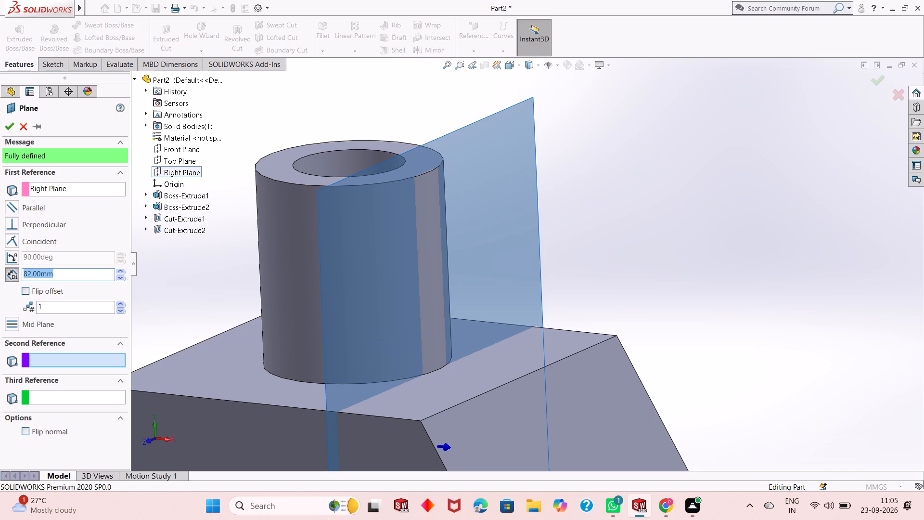
pyautogui.press('8')
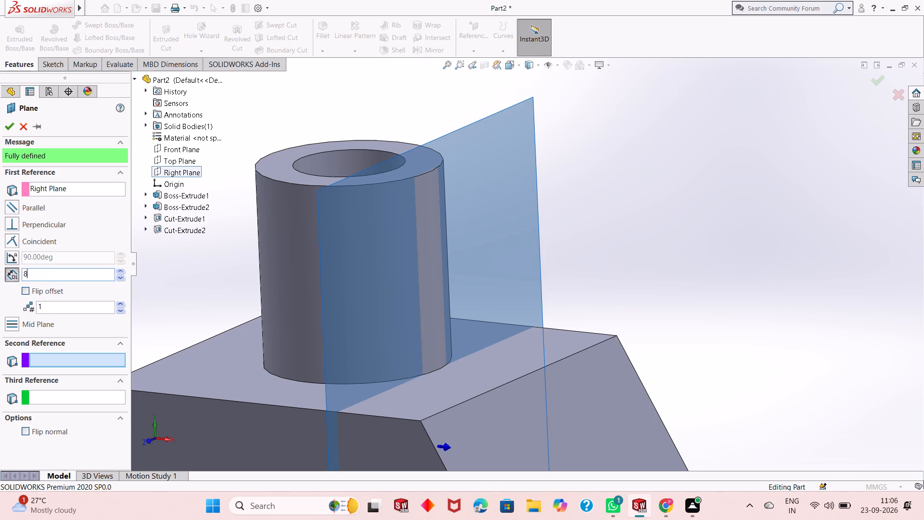
pyautogui.press('1')
pyautogui.press('Return')
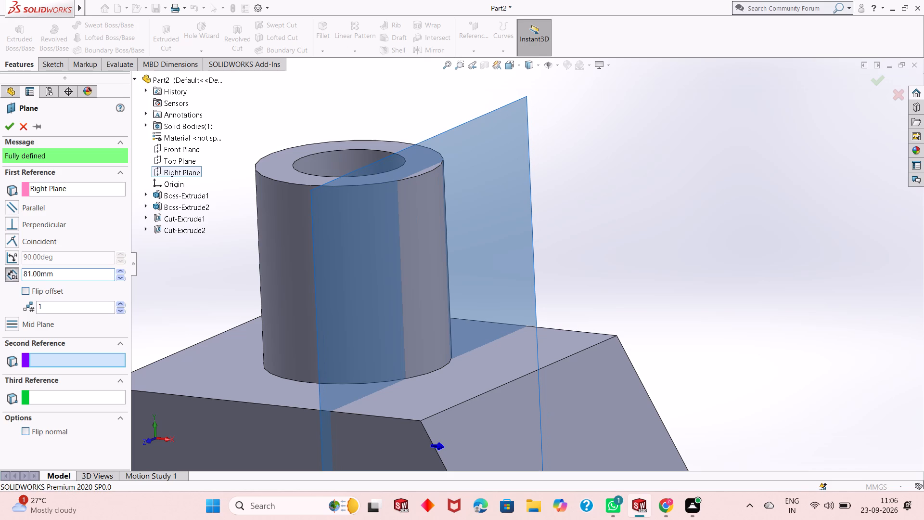
pyautogui.click(16, 129)
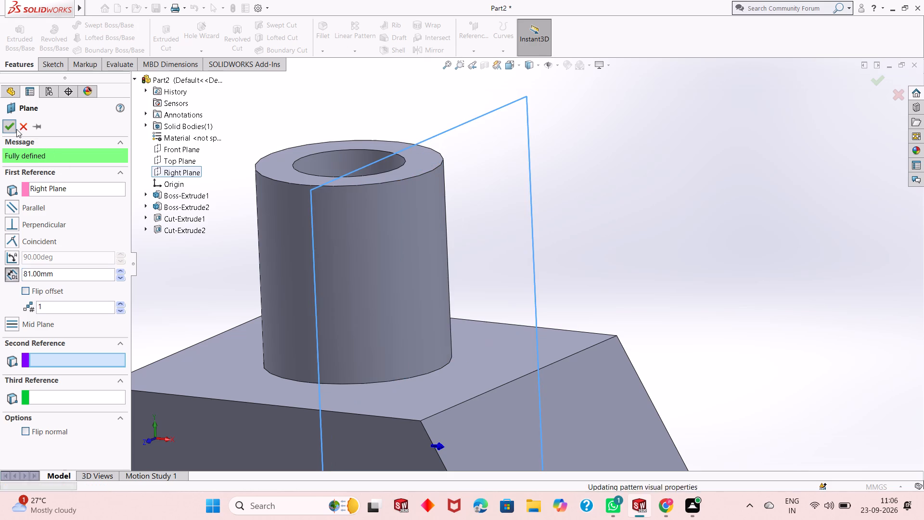
# Sketch a corner rectangle about 10.8 mm wide and 20.9 mm high on the new plane, rising from the trapezoid's top face within the cylinder's outline.
pyautogui.scroll(2, 562, 218)
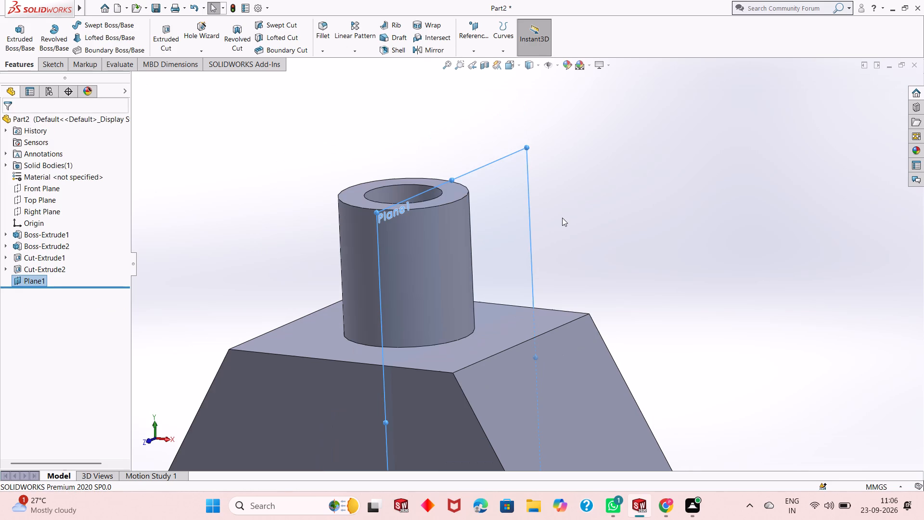
pyautogui.rightClick(514, 183)
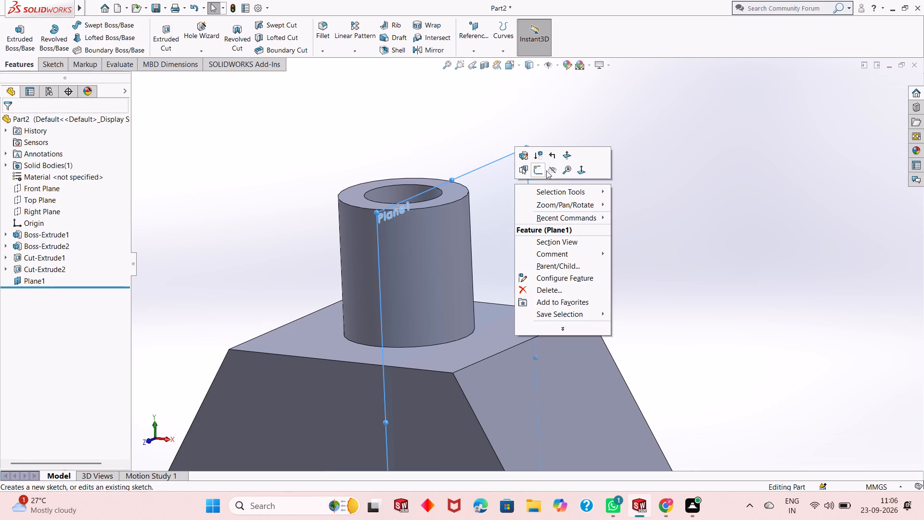
pyautogui.click(533, 171)
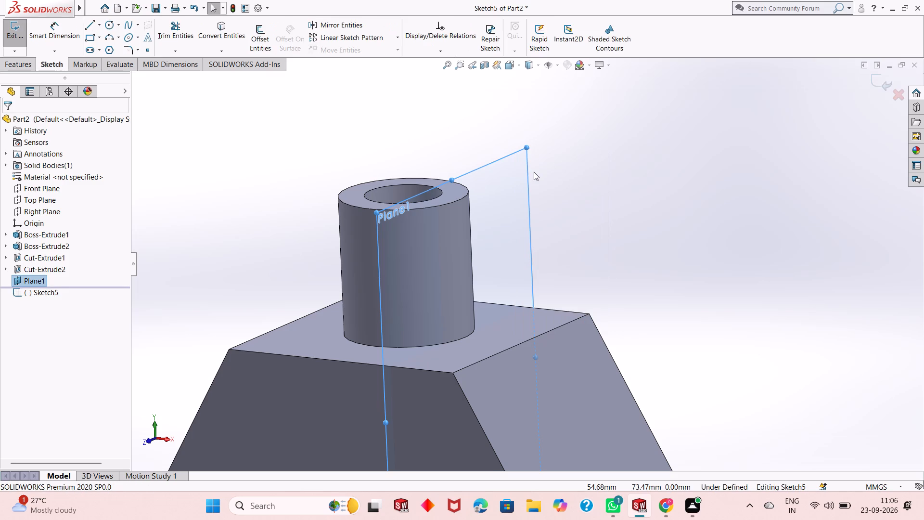
pyautogui.hotkey('ctrl', '8')
pyautogui.press('Escape')
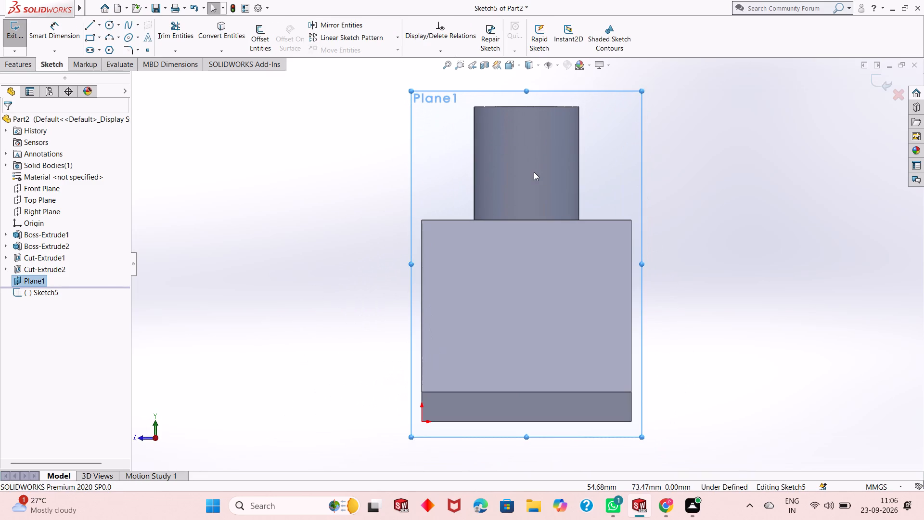
pyautogui.click(91, 39)
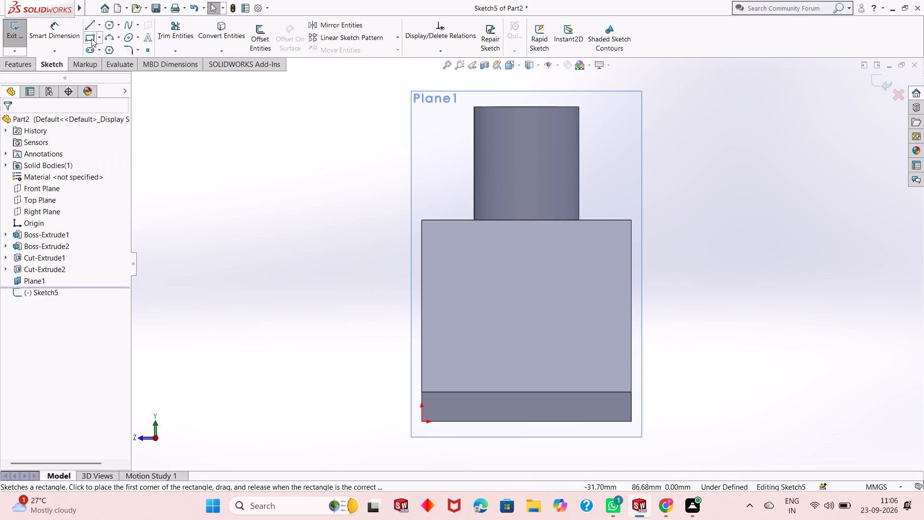
pyautogui.click(503, 132)
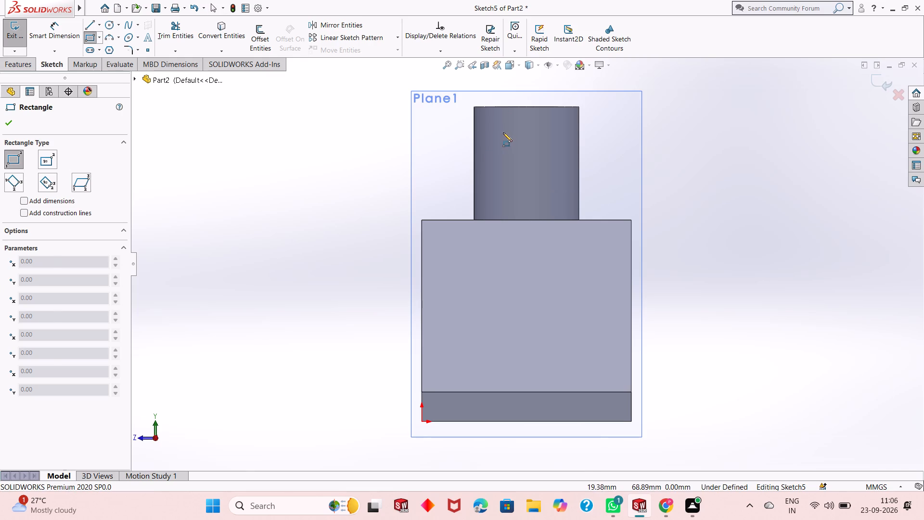
pyautogui.click(548, 220)
pyautogui.rightClick(311, 160)
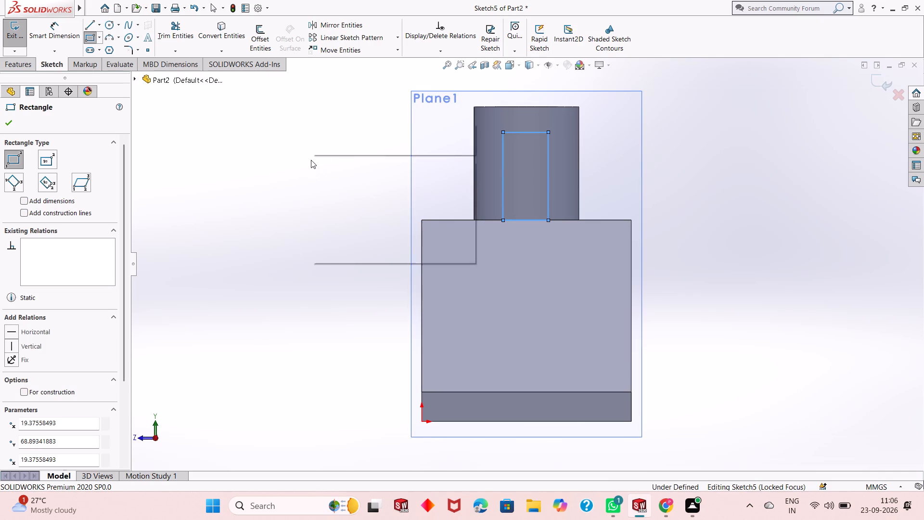
pyautogui.click(325, 172)
# Examine from several angles how the rectangle's bottom edge sits against the cylinder's base and the trapezoid's top face.
pyautogui.scroll(-1, 530, 170)
pyautogui.scroll(2, 530, 170)
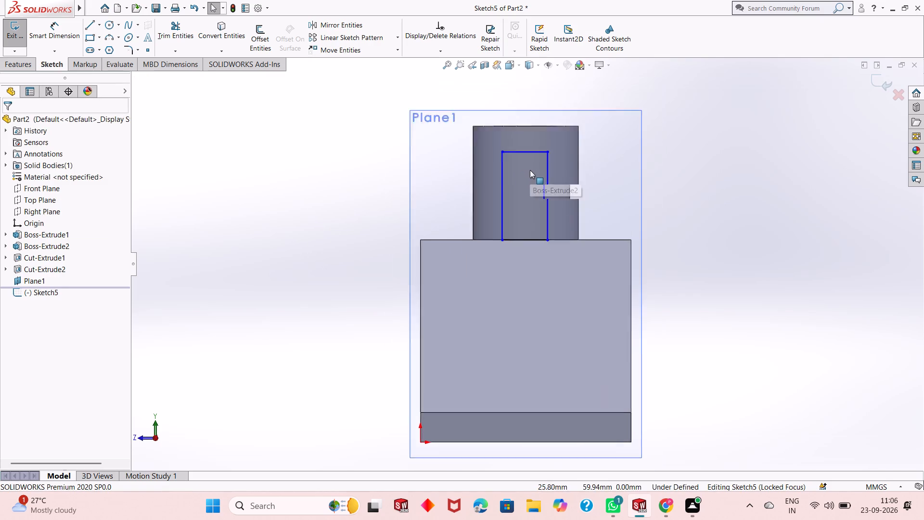
pyautogui.moveTo(514, 218); pyautogui.dragTo(564, 245, button='middle')
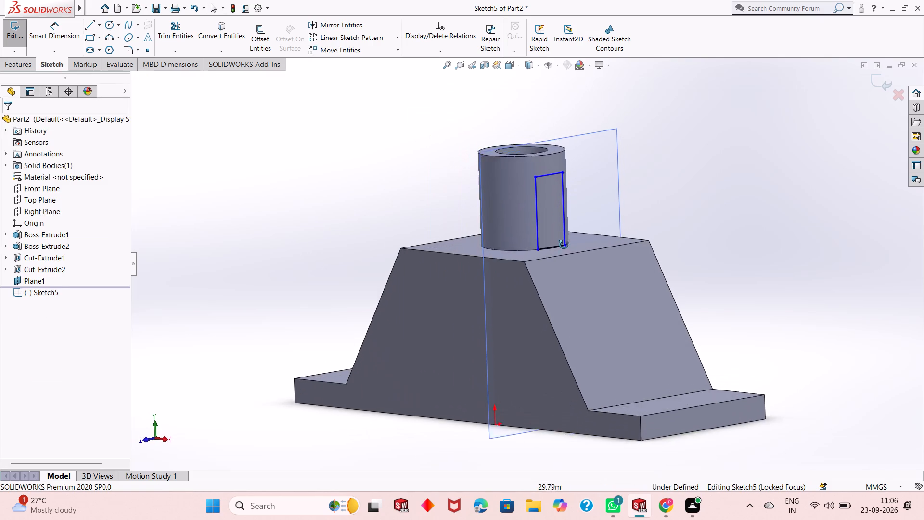
pyautogui.moveTo(564, 245); pyautogui.dragTo(564, 259, button='middle')
pyautogui.scroll(-6, 555, 237)
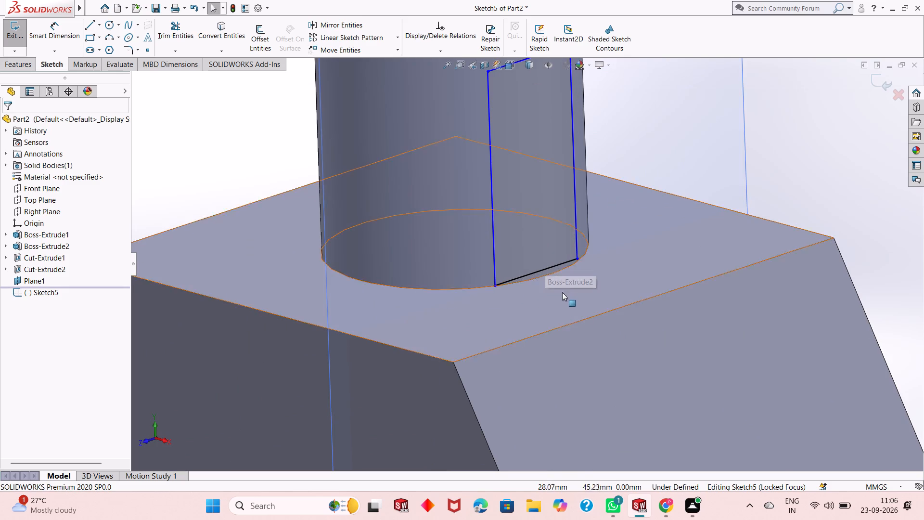
pyautogui.scroll(-3, 559, 298)
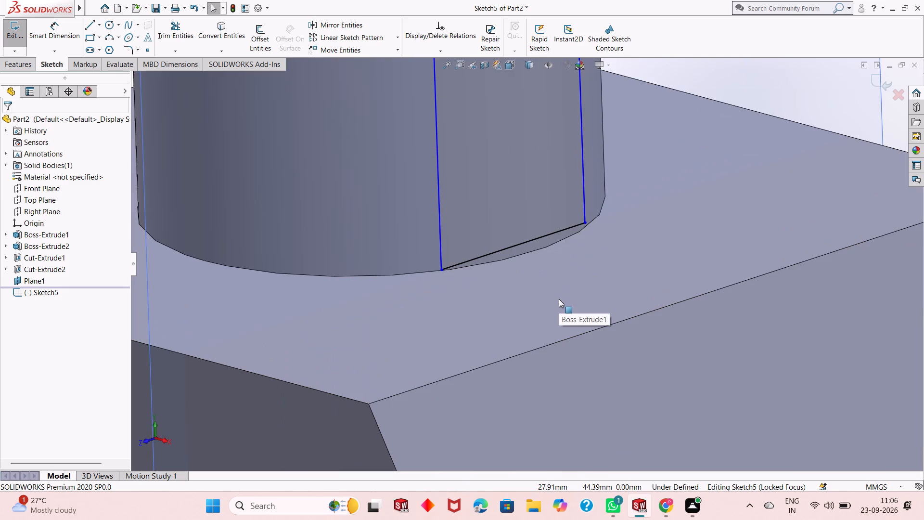
pyautogui.moveTo(558, 299); pyautogui.dragTo(550, 272, button='middle')
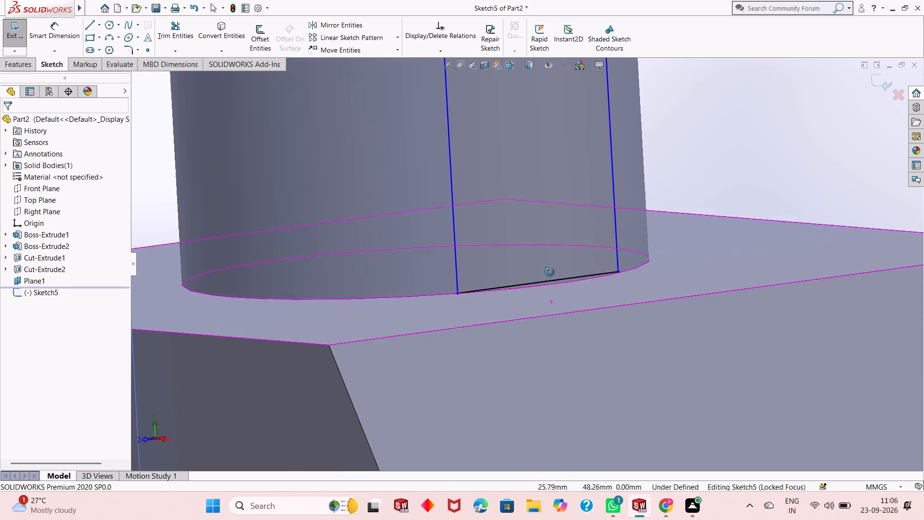
pyautogui.moveTo(550, 272); pyautogui.dragTo(536, 283, button='middle')
pyautogui.scroll(3, 536, 283)
pyautogui.moveTo(594, 273); pyautogui.dragTo(598, 268, button='middle')
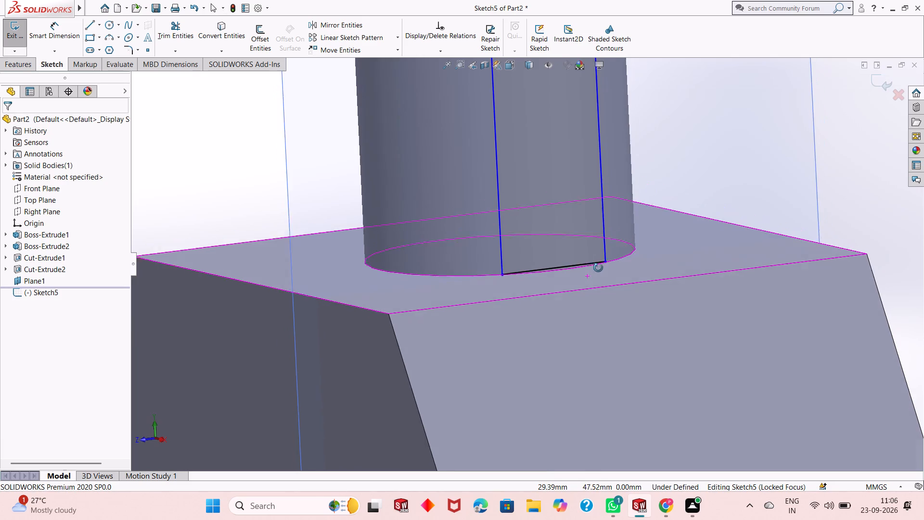
pyautogui.moveTo(598, 268); pyautogui.dragTo(518, 296, button='middle')
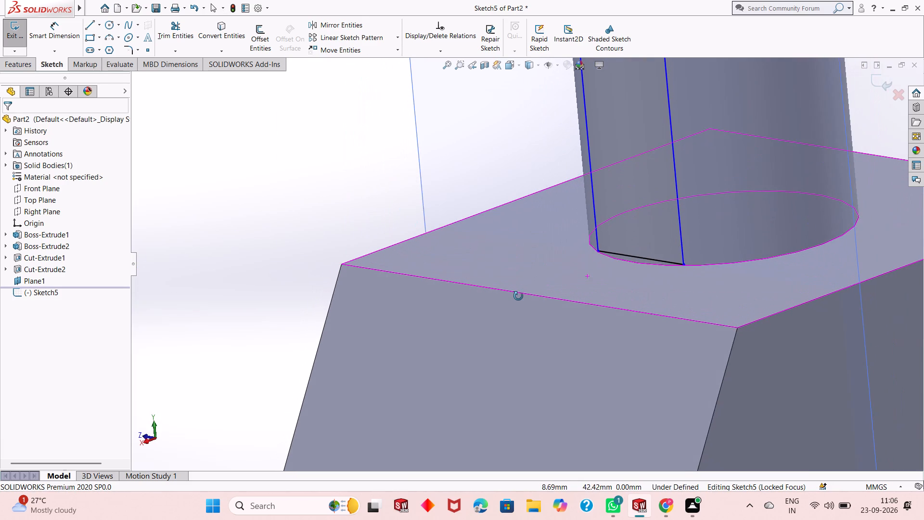
pyautogui.moveTo(518, 296); pyautogui.dragTo(631, 288, button='middle')
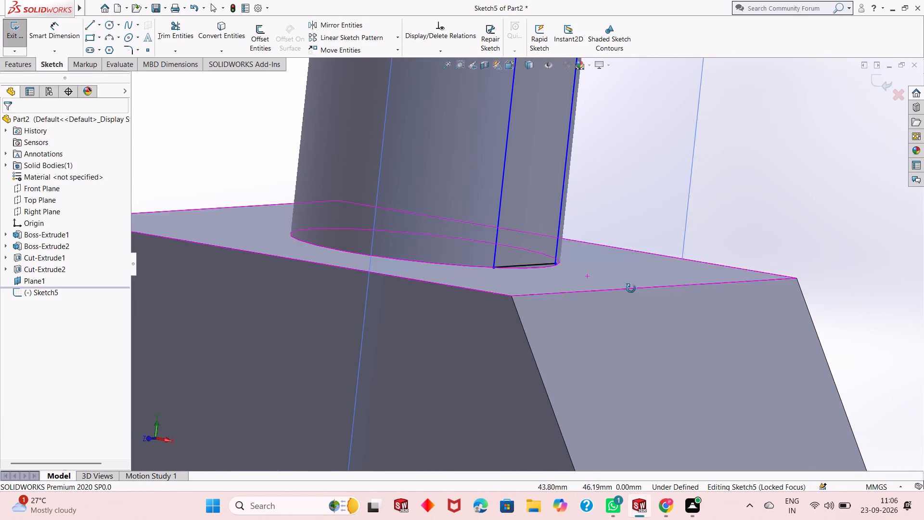
# Dimension the rectangle's top edge on the offset plane and set its width to 8 mm.
pyautogui.moveTo(631, 288); pyautogui.dragTo(631, 317, button='middle')
pyautogui.scroll(3, 519, 245)
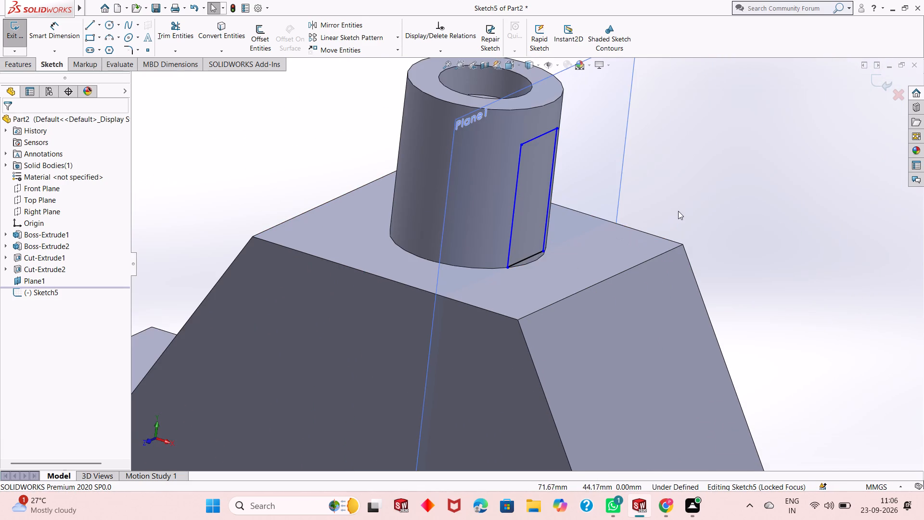
pyautogui.moveTo(678, 212); pyautogui.dragTo(663, 176, button='middle')
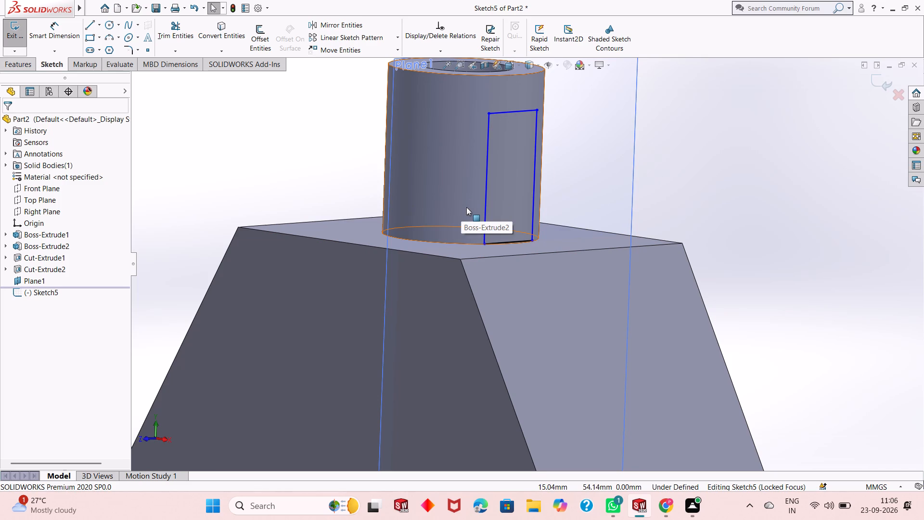
pyautogui.hotkey('ctrl', '8')
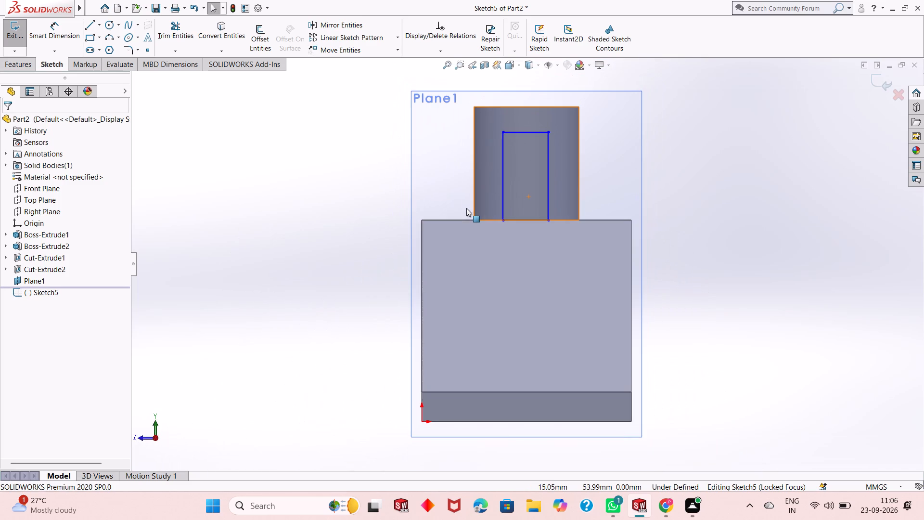
pyautogui.click(75, 28)
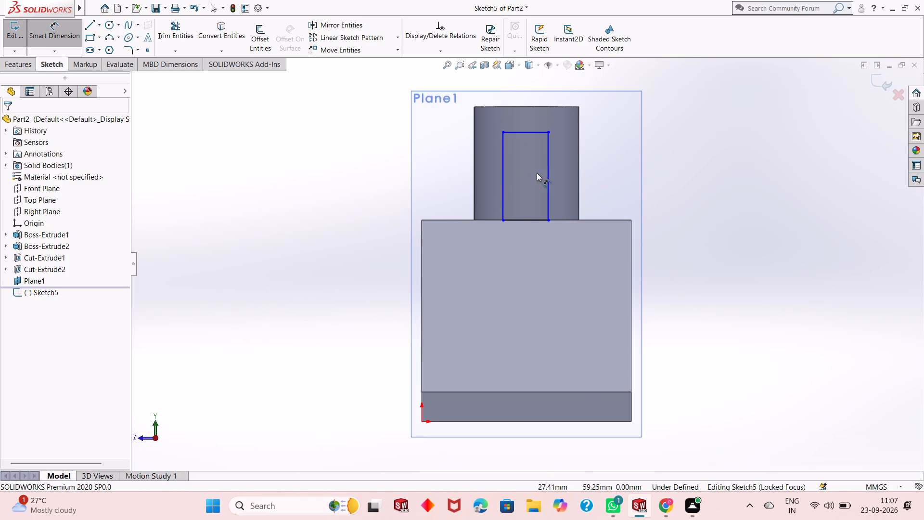
pyautogui.click(502, 132)
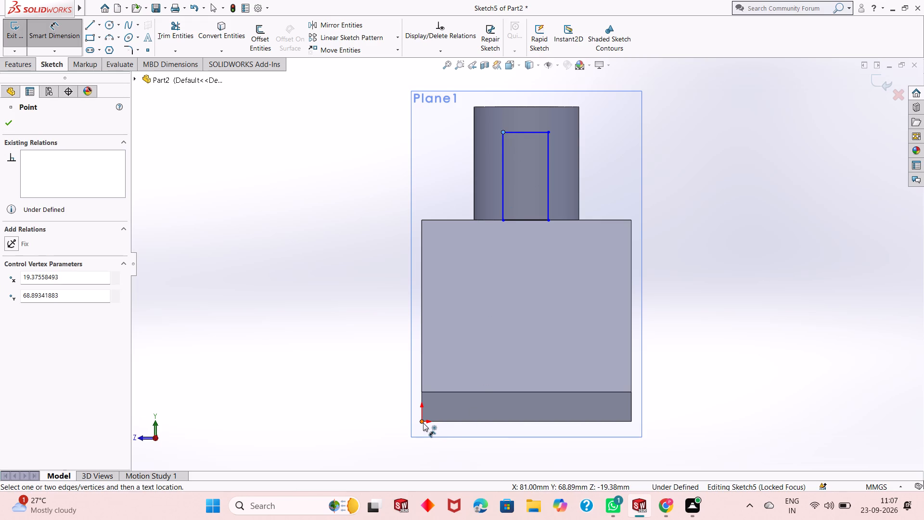
pyautogui.press('Escape')
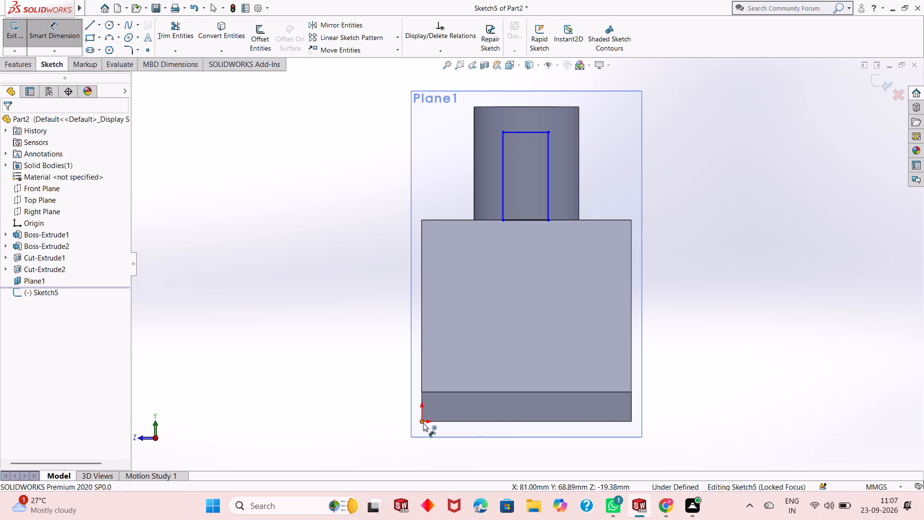
pyautogui.click(539, 133)
pyautogui.click(533, 83)
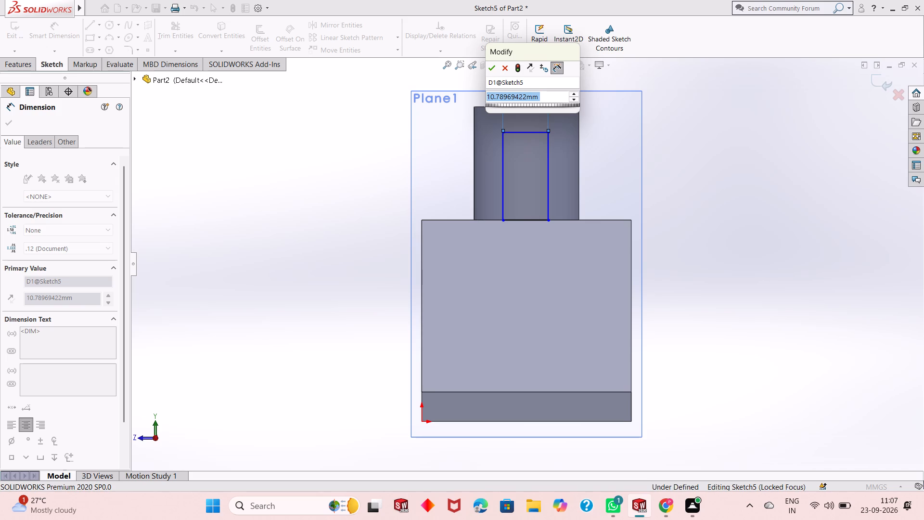
pyautogui.press('8')
pyautogui.press('Return')
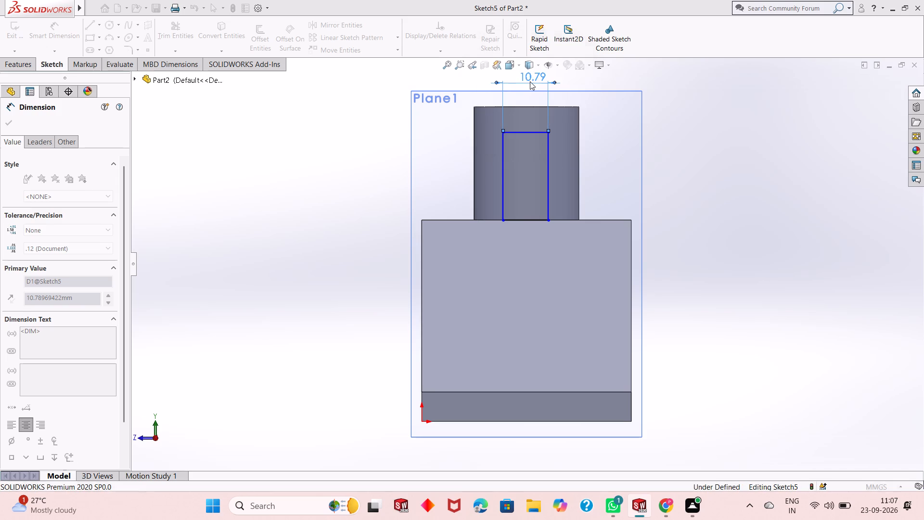
# Set the distance between the cylinder's top edge and the rectangle's top edge to 5 mm.
pyautogui.click(521, 107)
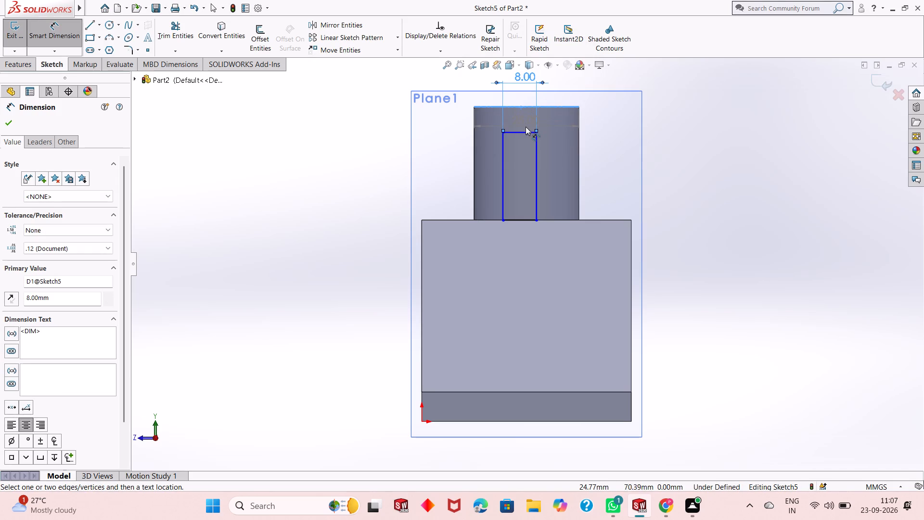
pyautogui.click(526, 131)
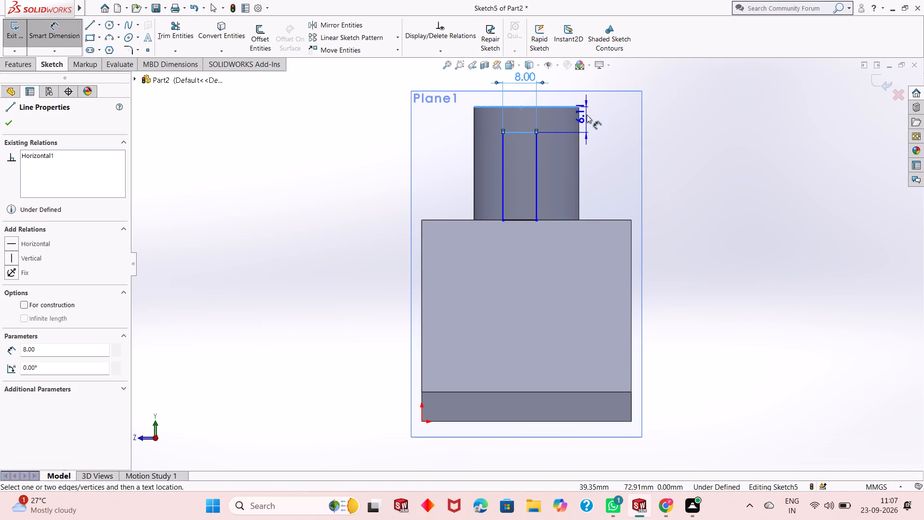
pyautogui.click(695, 118)
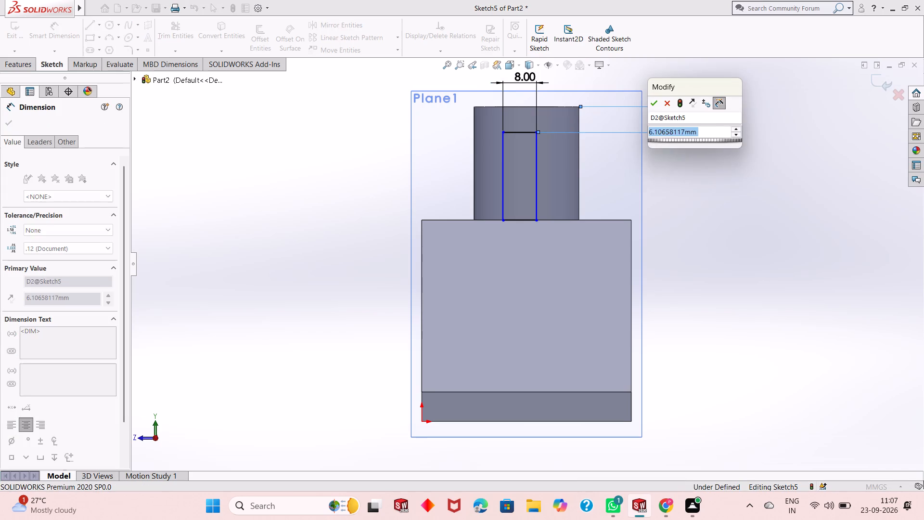
pyautogui.press('5')
pyautogui.press('Return')
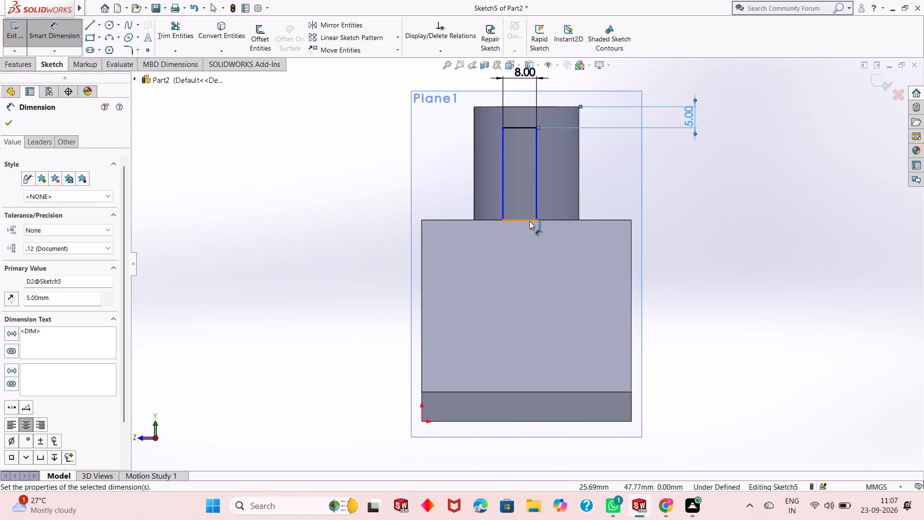
# Dimension the rectangle's near bottom corner horizontally from the origin and set the distance to 21 mm.
pyautogui.click(502, 221)
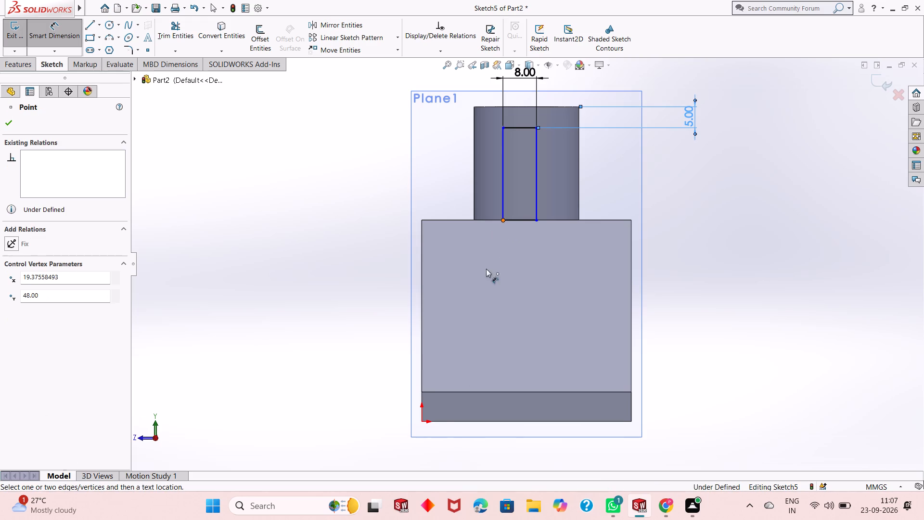
pyautogui.click(419, 421)
pyautogui.click(469, 457)
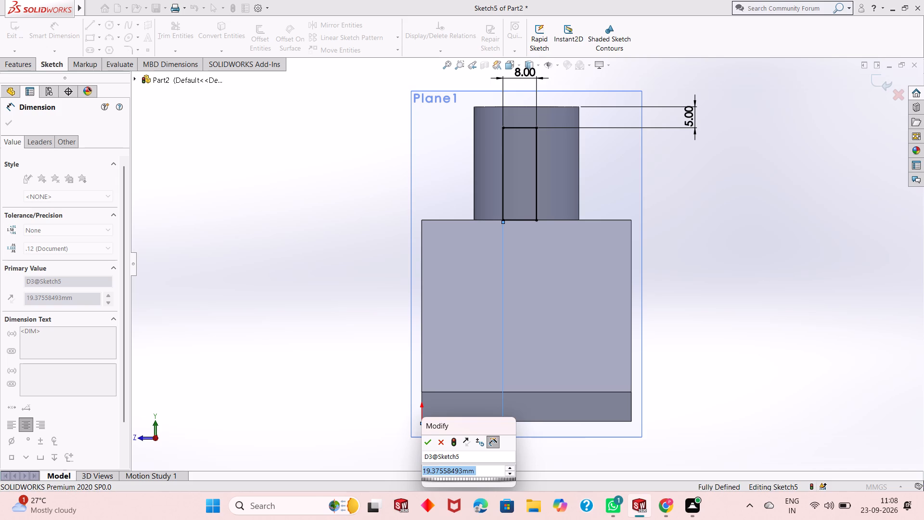
pyautogui.write('21')
pyautogui.press('Return')
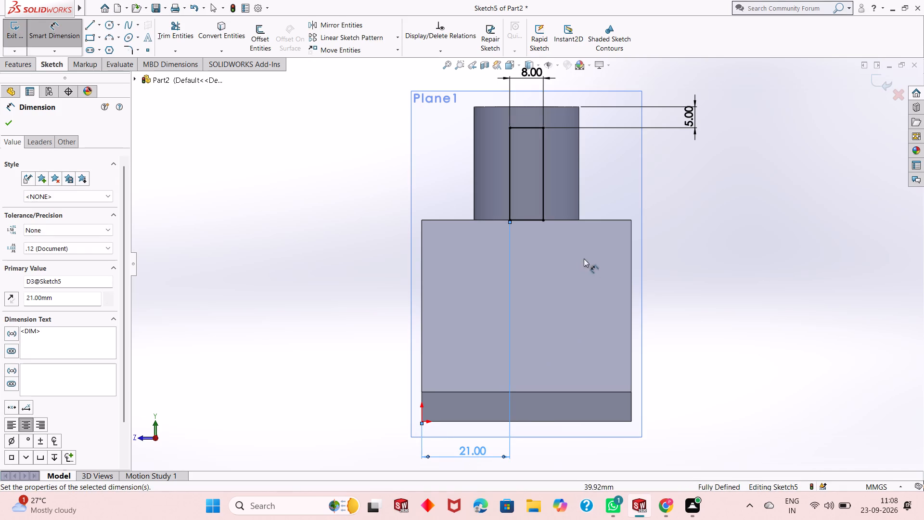
# Check the horizontal distance from the rectangle's other bottom corner to the base's far corner, without keeping a dimension.
pyautogui.click(544, 222)
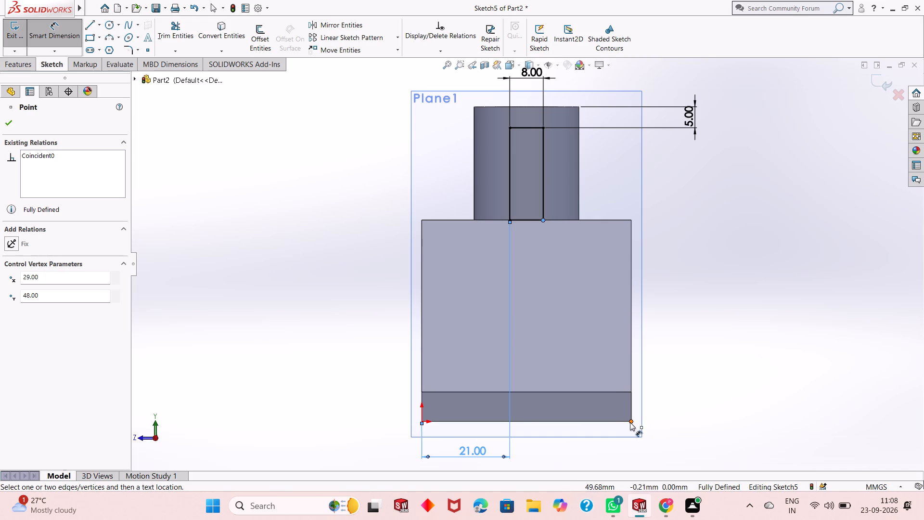
pyautogui.click(630, 422)
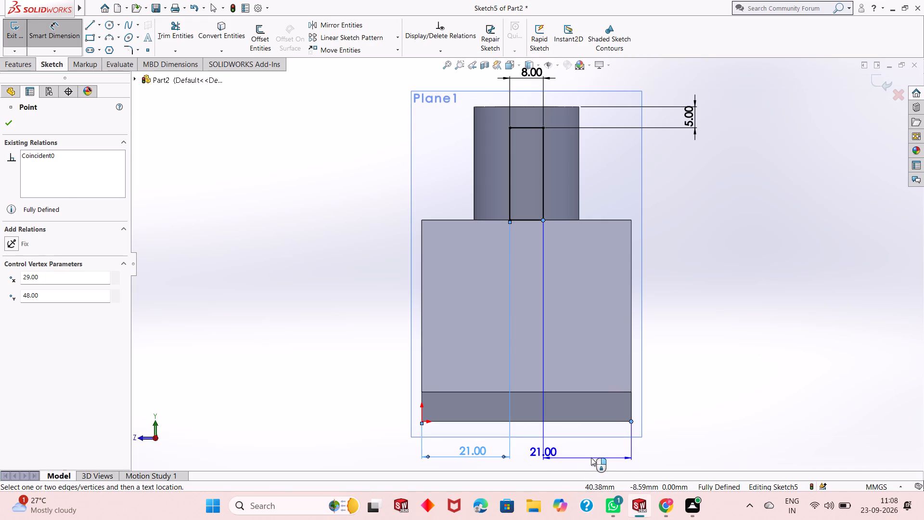
pyautogui.press('Escape')
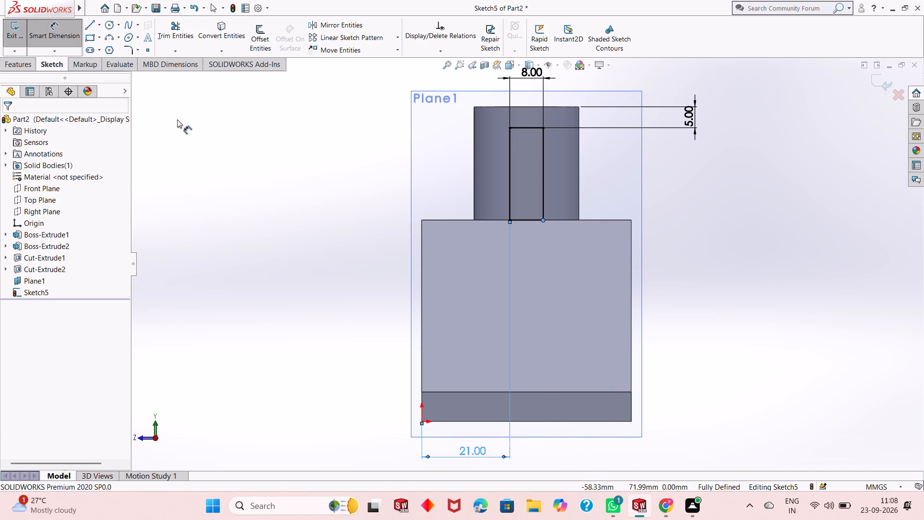
pyautogui.rightClick(201, 151)
pyautogui.click(229, 181)
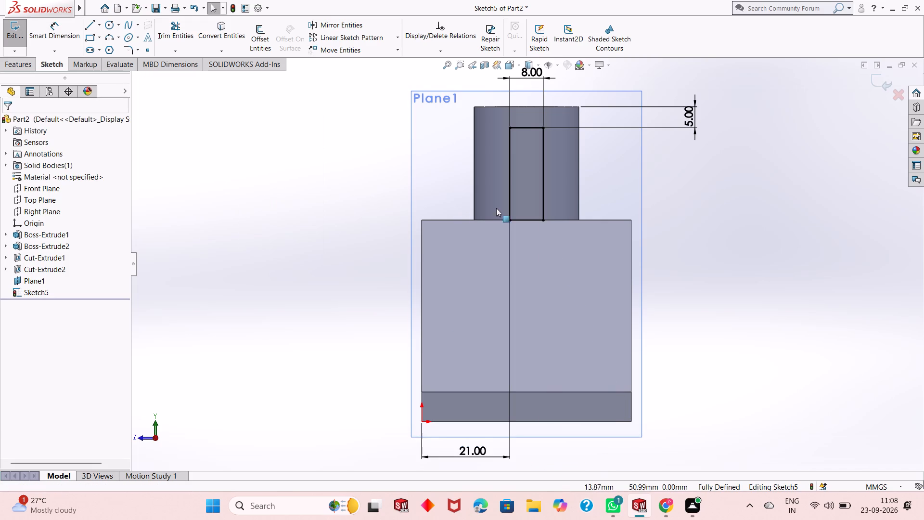
# Start a blind boss extrusion of the rectangle outward from the cylinder, merged with the body, with a depth of 18 mm.
pyautogui.moveTo(490, 215); pyautogui.dragTo(539, 257, button='middle')
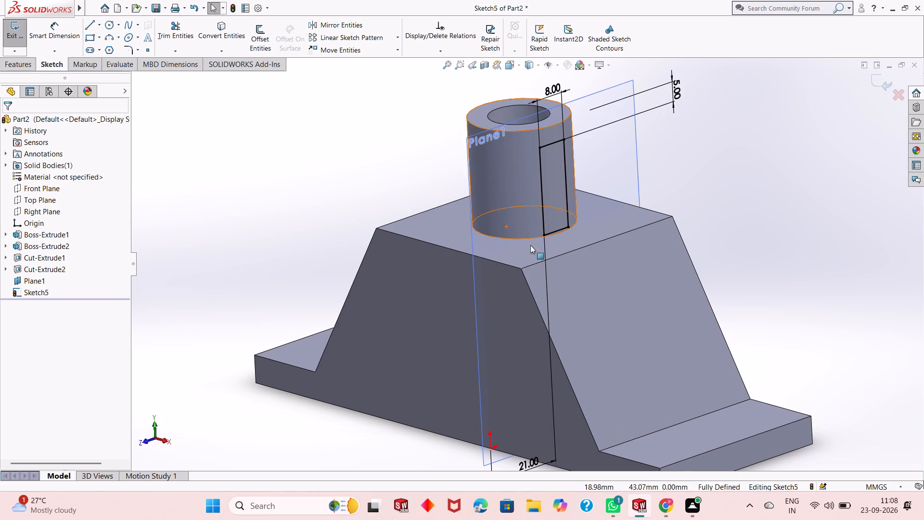
pyautogui.click(11, 66)
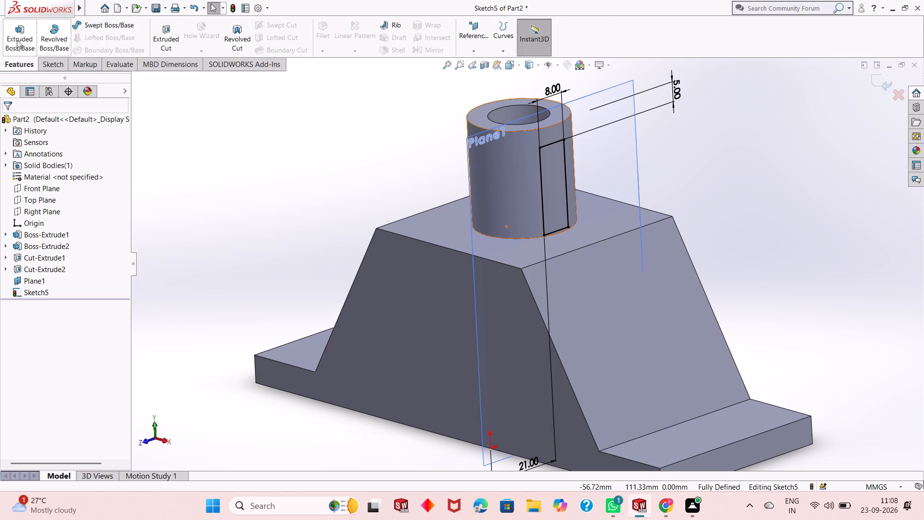
pyautogui.click(16, 40)
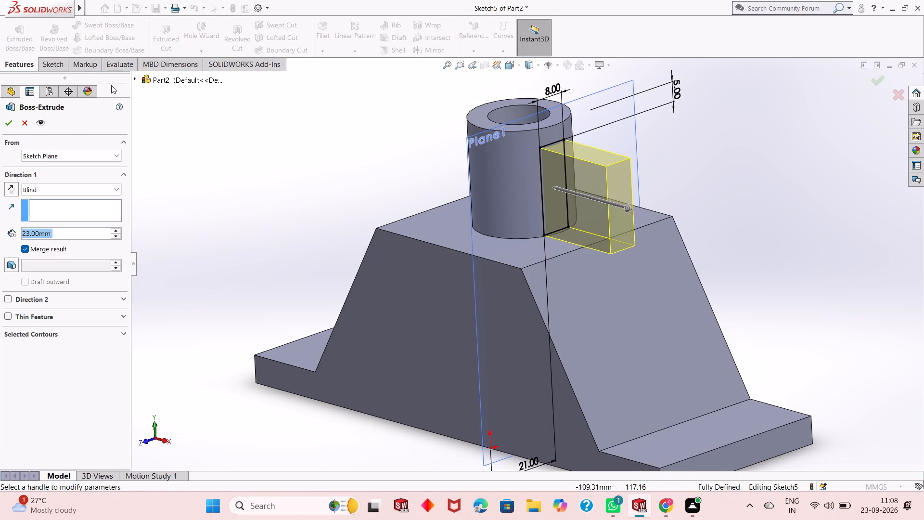
pyautogui.moveTo(514, 274); pyautogui.dragTo(528, 253, button='middle')
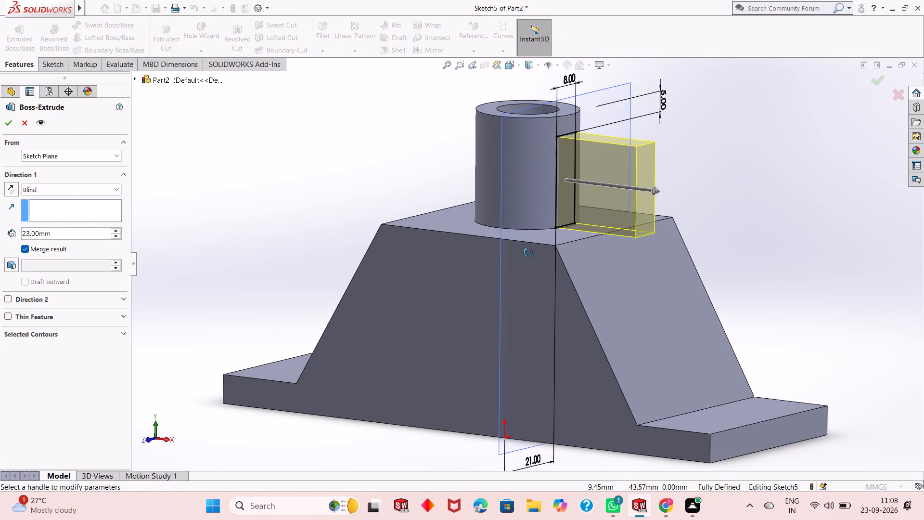
pyautogui.moveTo(528, 253); pyautogui.dragTo(528, 252, button='middle')
pyautogui.scroll(-4, 686, 201)
pyautogui.moveTo(549, 257); pyautogui.dragTo(565, 225, button='middle')
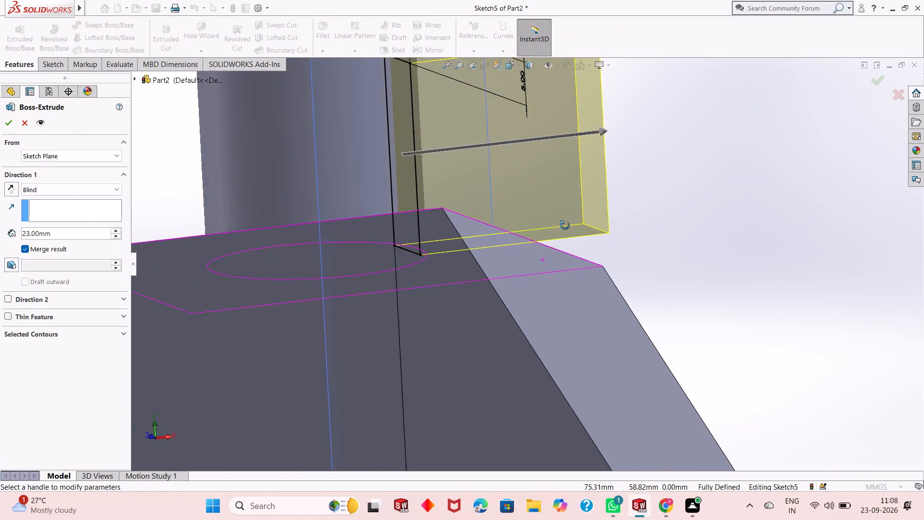
pyautogui.moveTo(565, 225); pyautogui.dragTo(568, 245, button='middle')
pyautogui.doubleClick(61, 230)
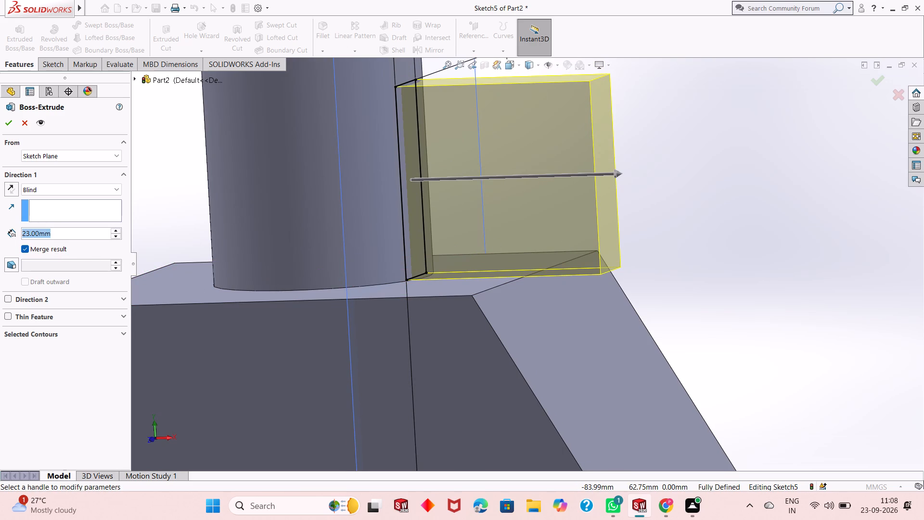
pyautogui.write('18')
pyautogui.press('Return')
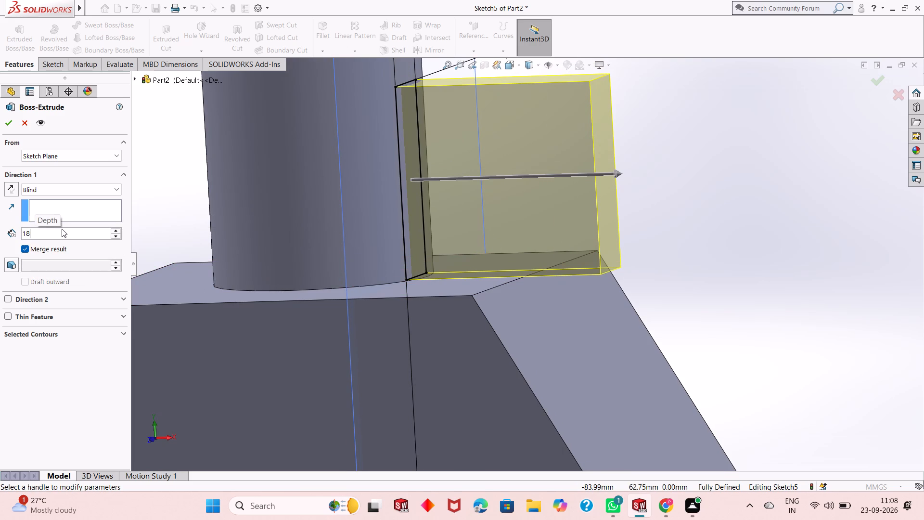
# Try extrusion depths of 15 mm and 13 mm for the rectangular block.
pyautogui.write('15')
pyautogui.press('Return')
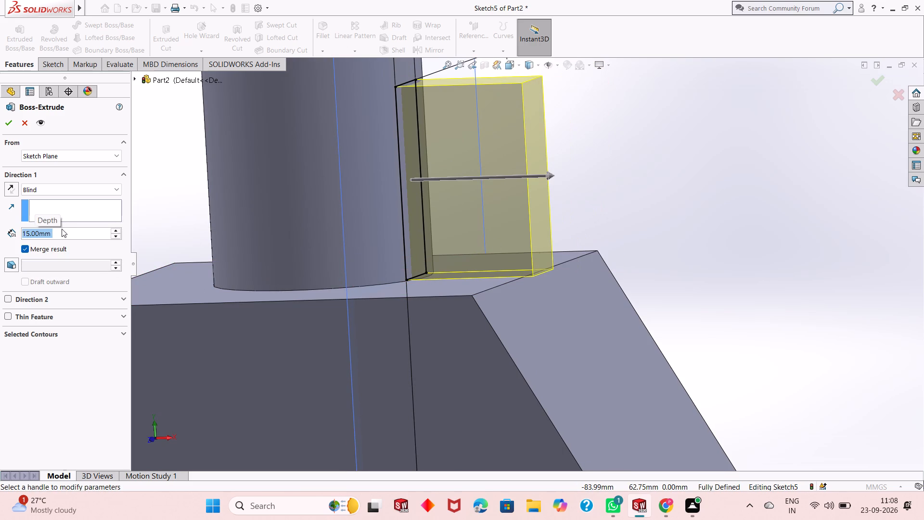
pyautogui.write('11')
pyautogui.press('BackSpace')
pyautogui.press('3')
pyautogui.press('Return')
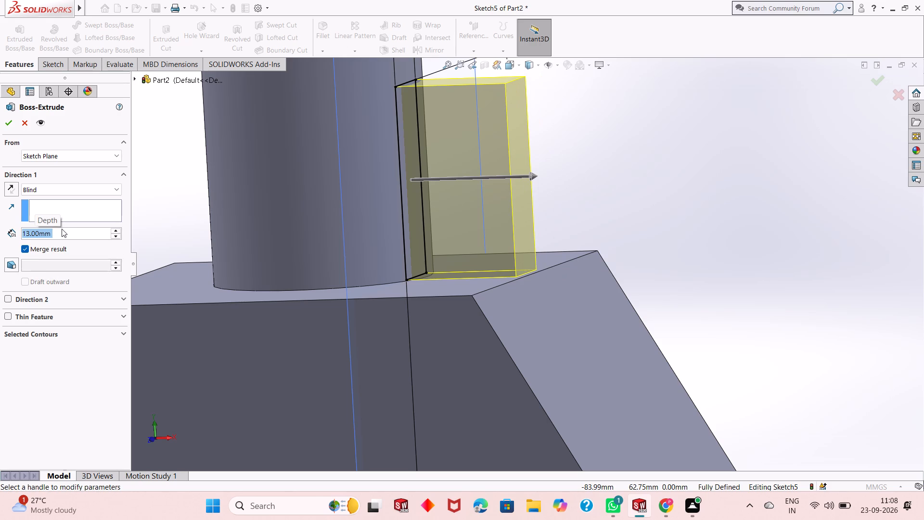
# Set the rectangular block's extrusion depth to 14 mm and complete the boss extrusion.
pyautogui.moveTo(618, 254); pyautogui.dragTo(618, 274, button='middle')
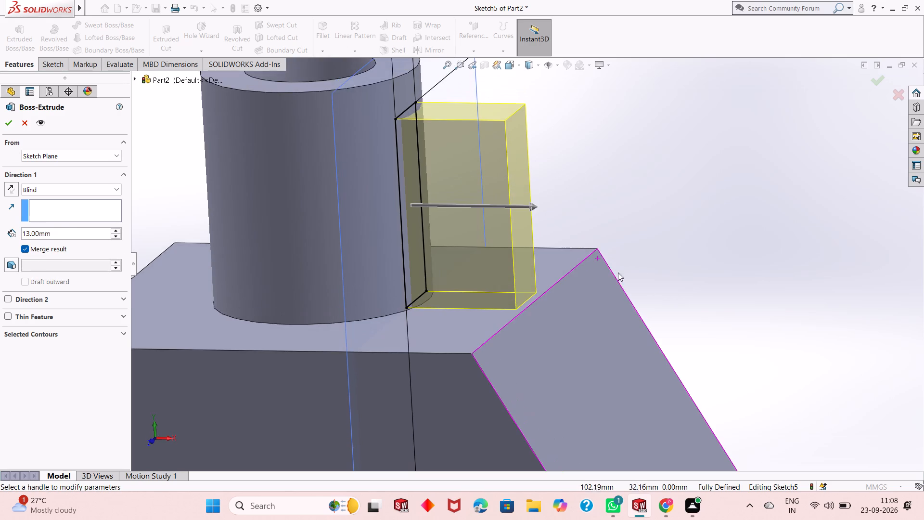
pyautogui.scroll(-3, 575, 298)
pyautogui.click(48, 232)
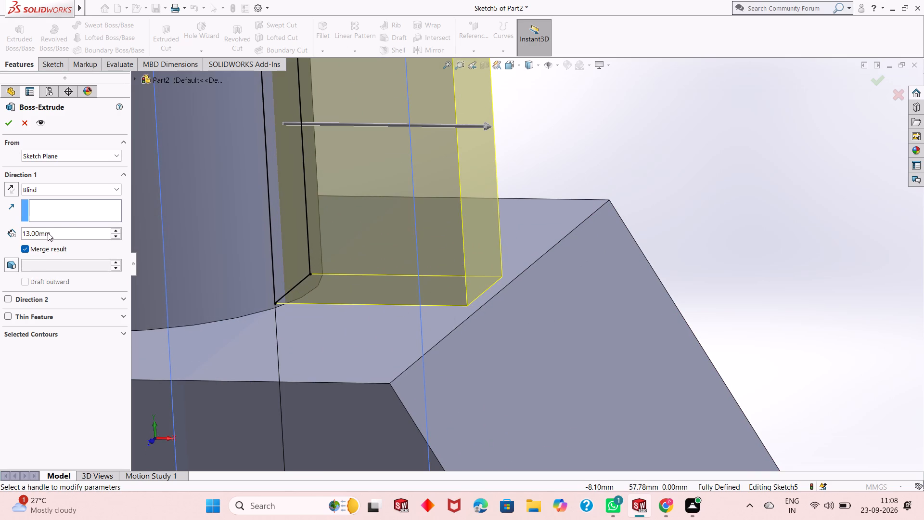
pyautogui.doubleClick(48, 233)
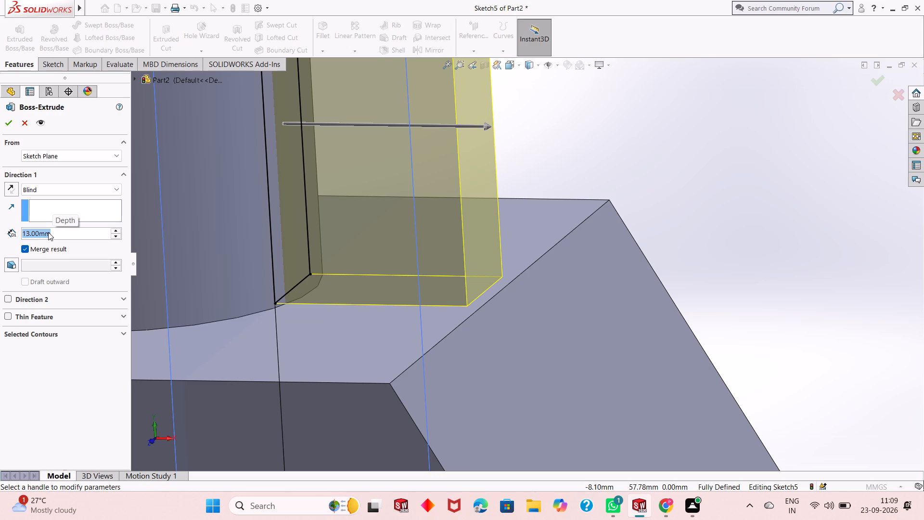
pyautogui.write('14')
pyautogui.press('Return')
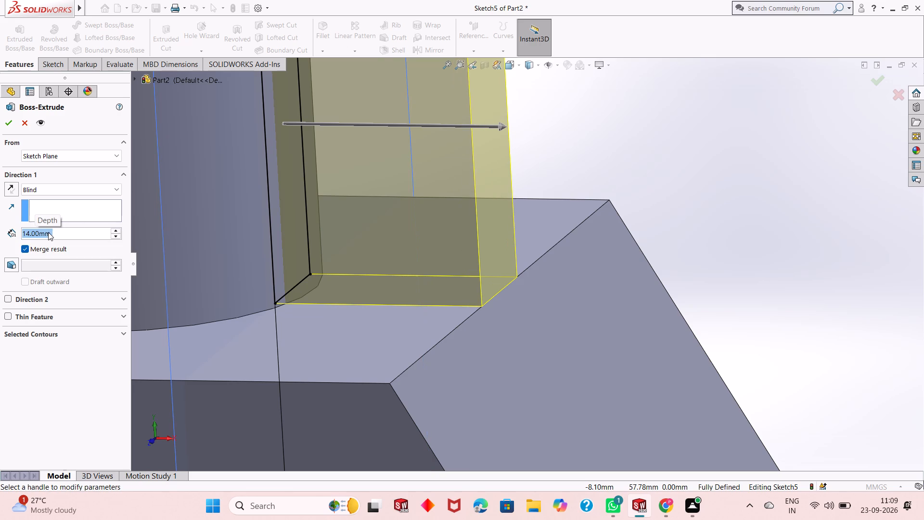
pyautogui.moveTo(493, 333); pyautogui.dragTo(500, 295, button='middle')
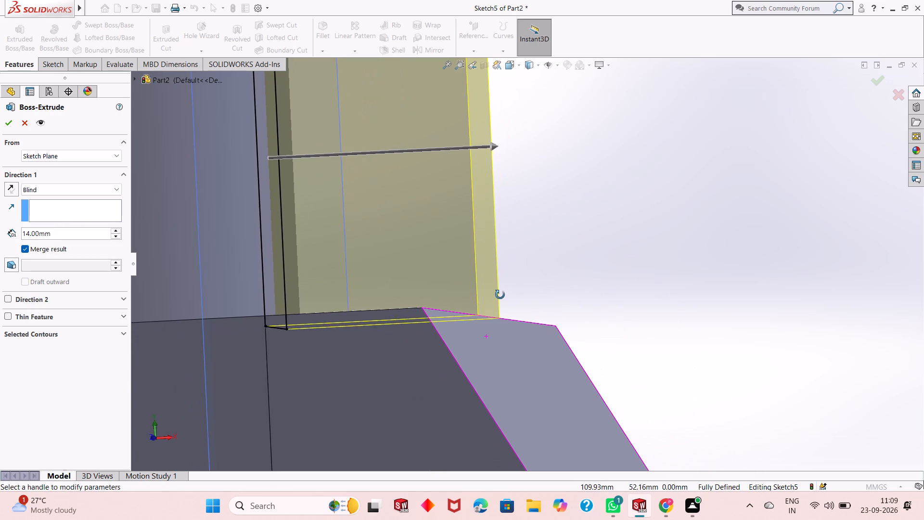
pyautogui.moveTo(500, 295); pyautogui.dragTo(506, 328, button='middle')
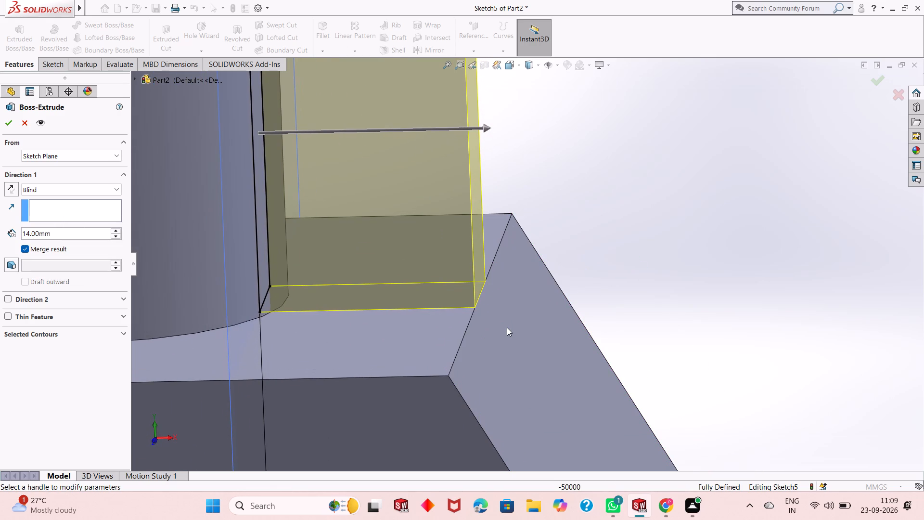
pyautogui.scroll(4, 507, 327)
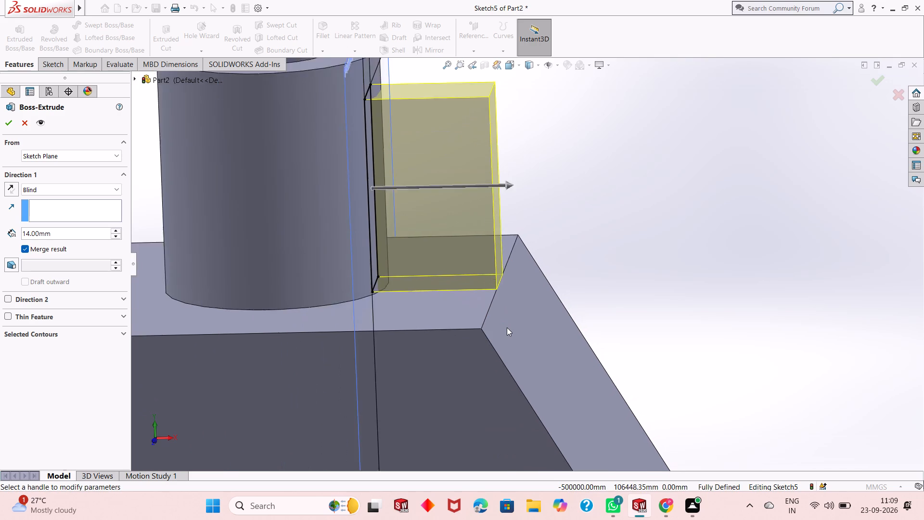
pyautogui.scroll(2, 507, 327)
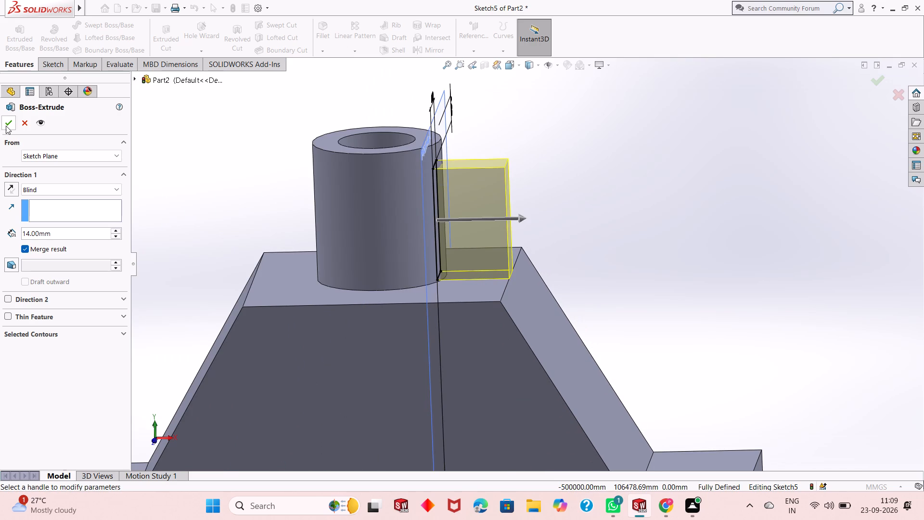
pyautogui.click(6, 126)
pyautogui.click(642, 225)
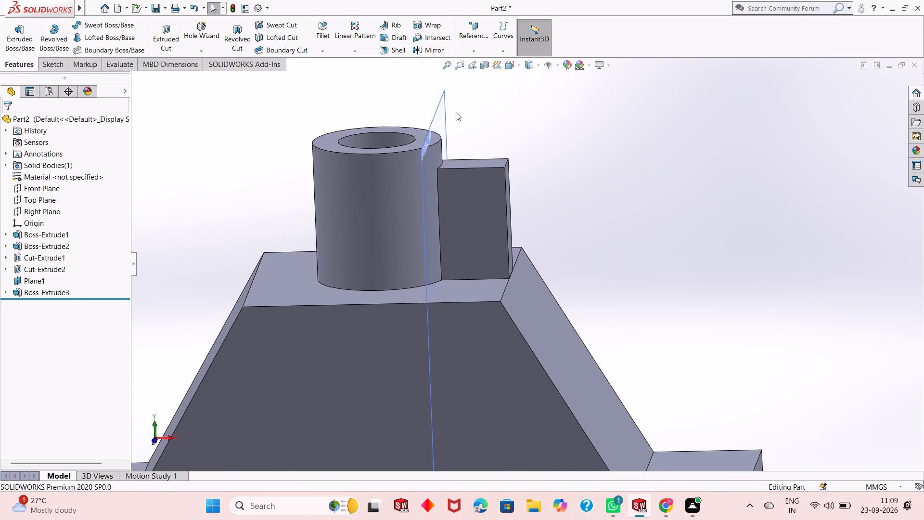
# Hide the offset reference plane beside the cylinder.
pyautogui.rightClick(441, 117)
pyautogui.click(478, 106)
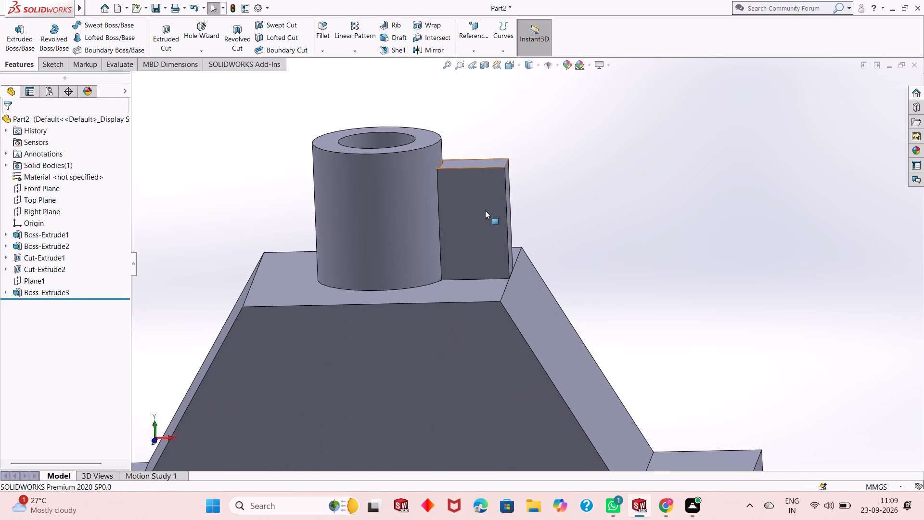
# Sketch a diagonal line on the block's front side face, from the top corner at the cylinder to the bottom outer corner.
pyautogui.scroll(-2, 474, 236)
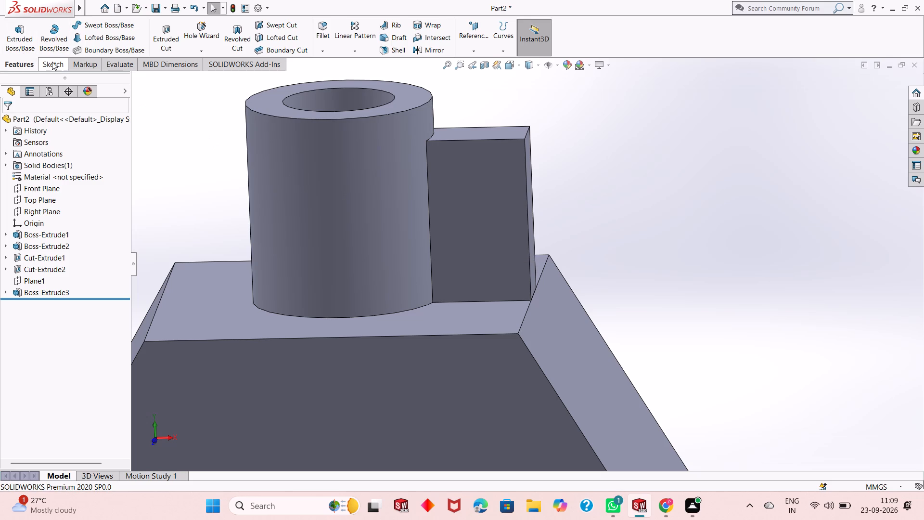
pyautogui.click(51, 63)
pyautogui.click(90, 26)
pyautogui.click(504, 201)
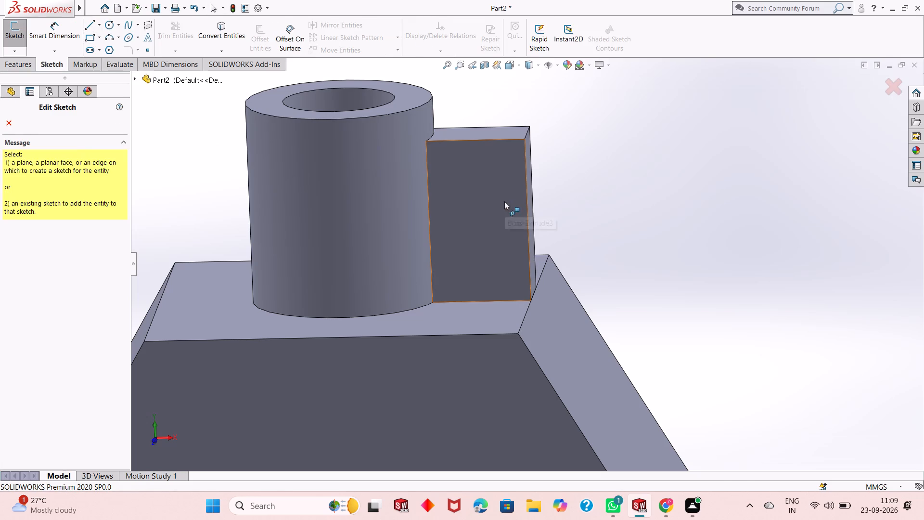
pyautogui.click(426, 141)
pyautogui.click(532, 302)
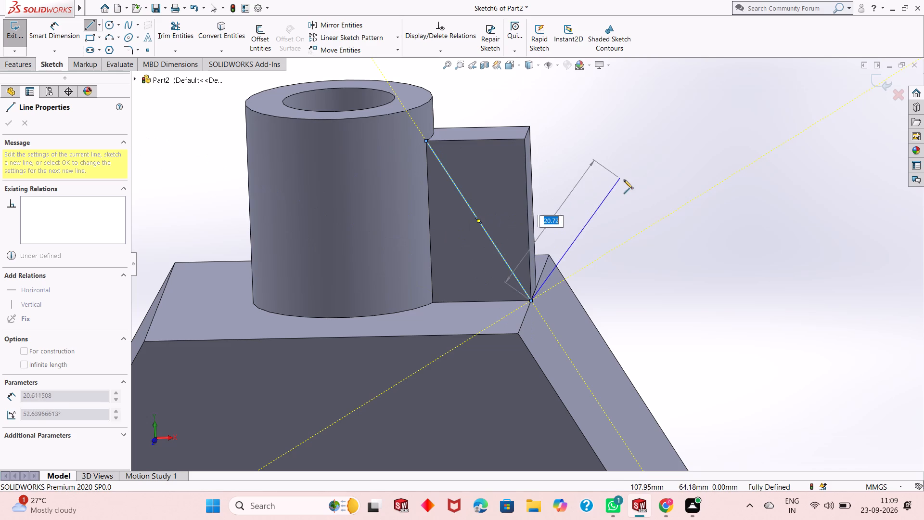
pyautogui.rightClick(624, 182)
pyautogui.click(640, 191)
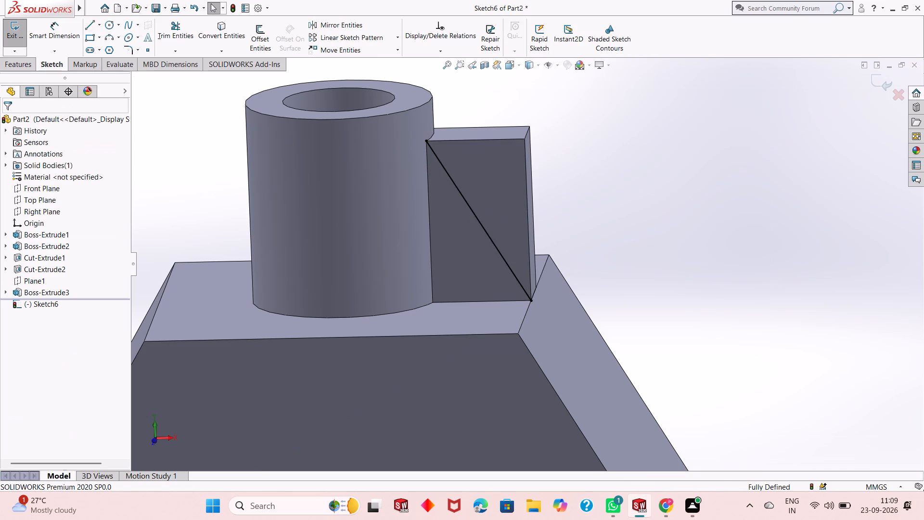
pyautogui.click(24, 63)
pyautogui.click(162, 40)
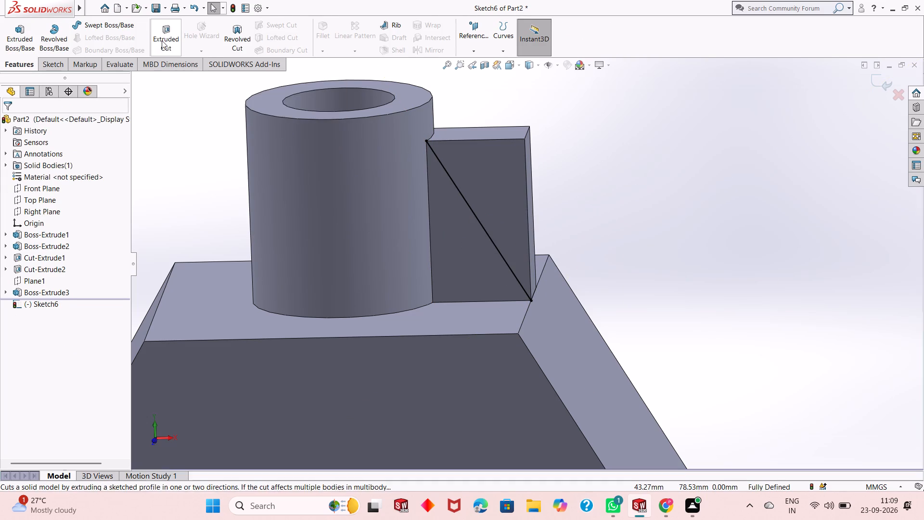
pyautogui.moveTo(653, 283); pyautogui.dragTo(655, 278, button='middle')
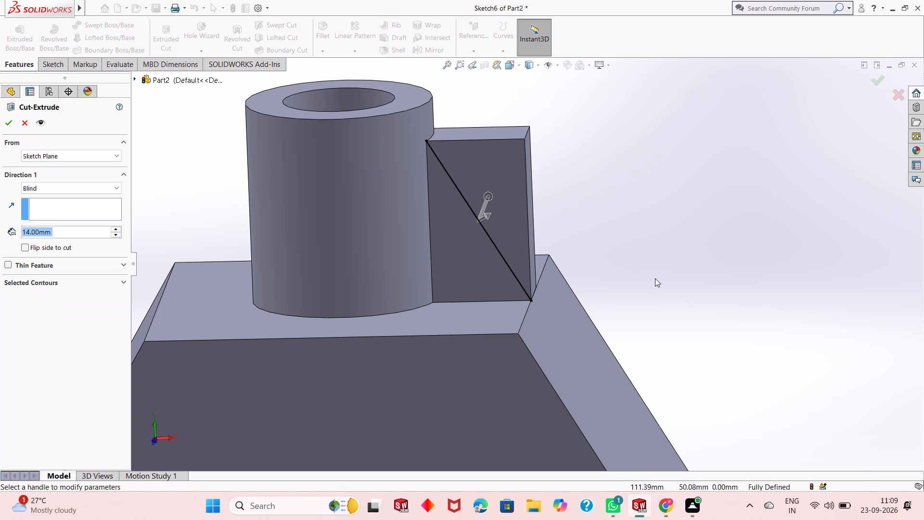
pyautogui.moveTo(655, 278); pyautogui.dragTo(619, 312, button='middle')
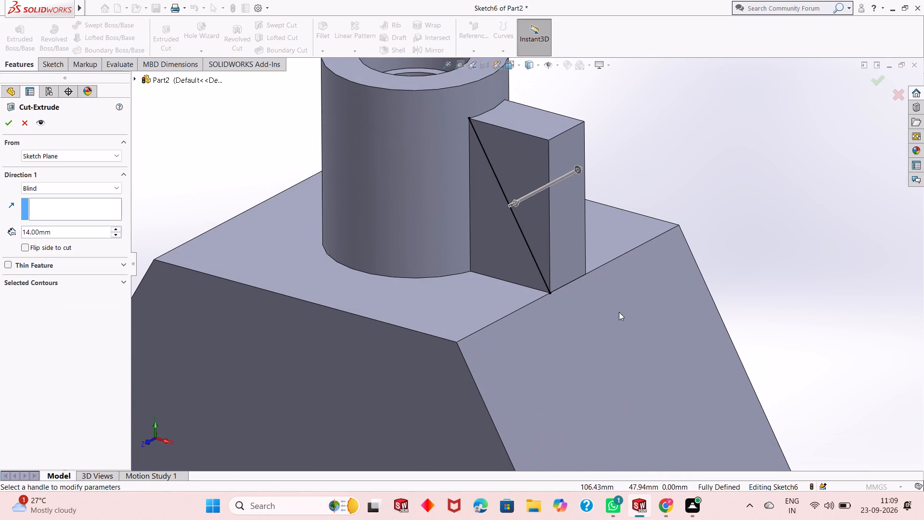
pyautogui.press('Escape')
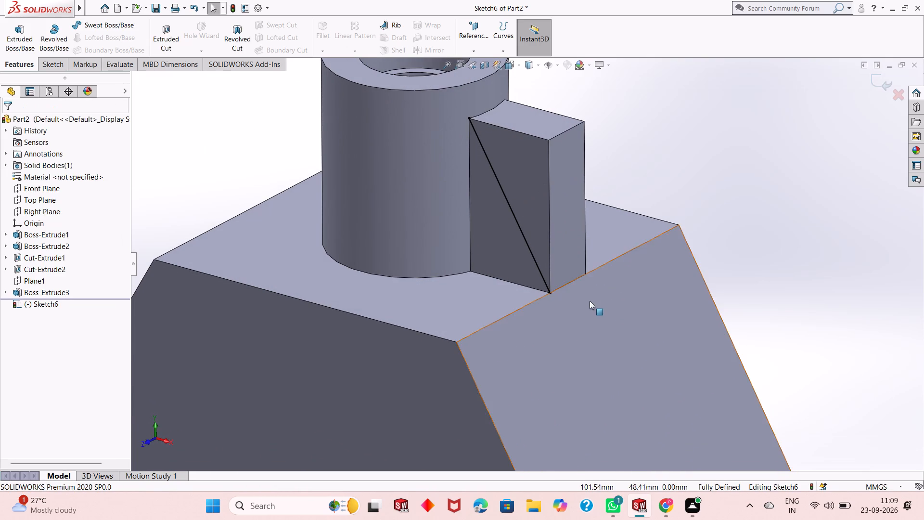
# Close the diagonal into a triangle with lines along the block face's top edge and outer vertical edge.
pyautogui.scroll(2, 590, 301)
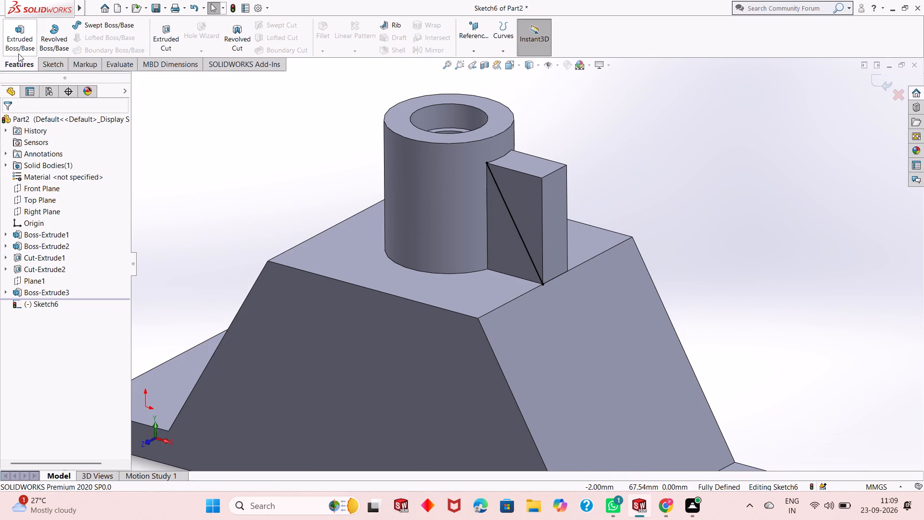
pyautogui.click(44, 61)
pyautogui.click(90, 31)
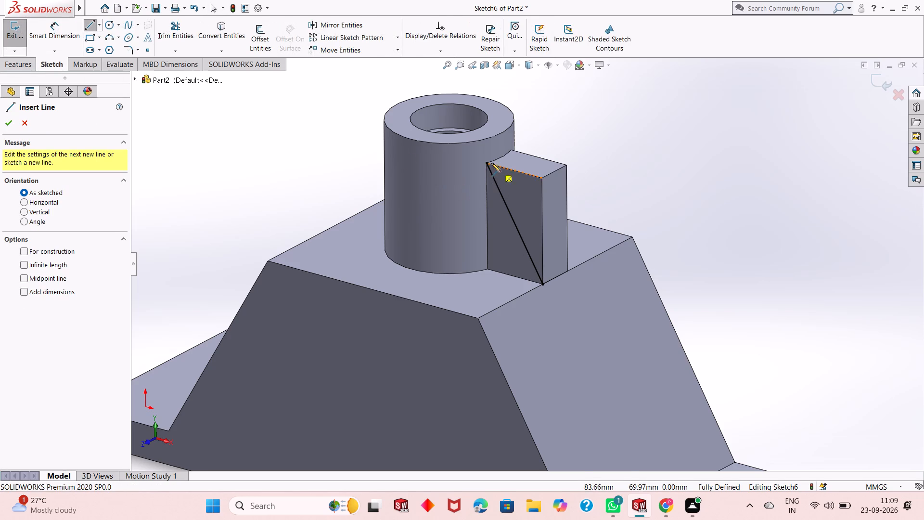
pyautogui.click(488, 162)
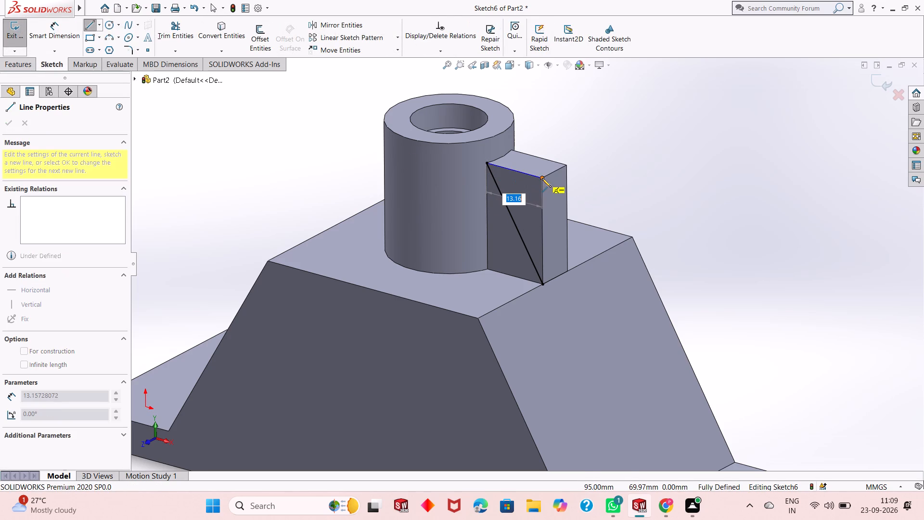
pyautogui.click(542, 178)
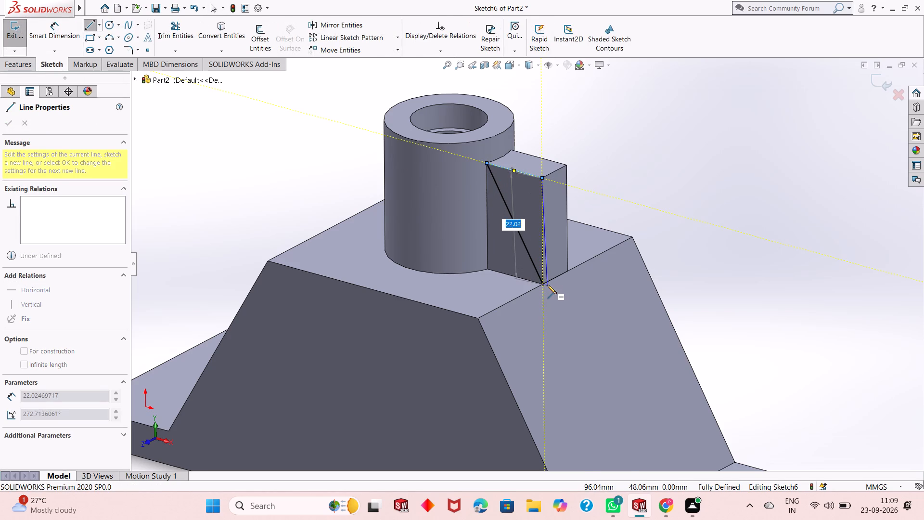
pyautogui.click(544, 283)
pyautogui.rightClick(670, 178)
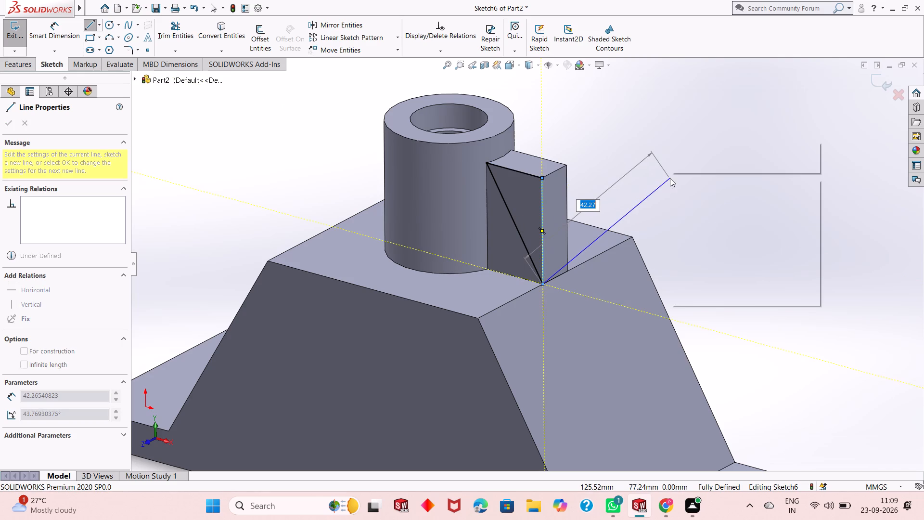
pyautogui.click(683, 184)
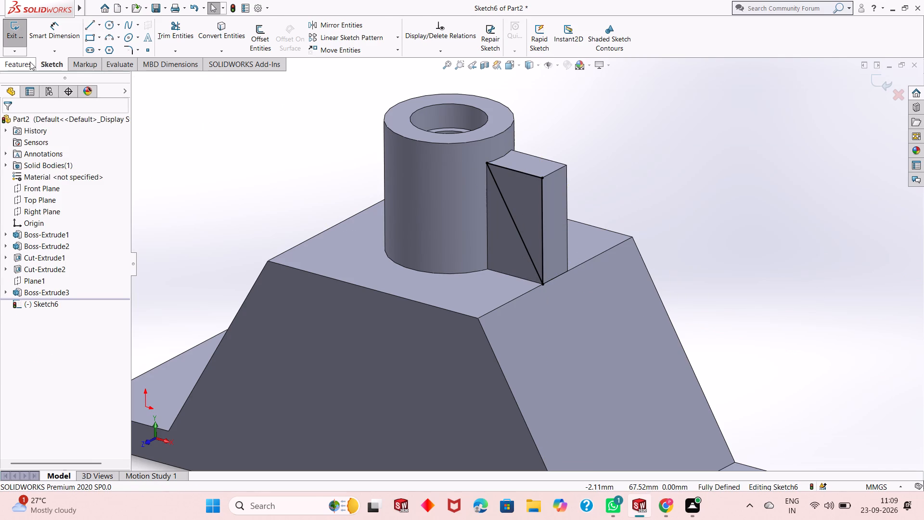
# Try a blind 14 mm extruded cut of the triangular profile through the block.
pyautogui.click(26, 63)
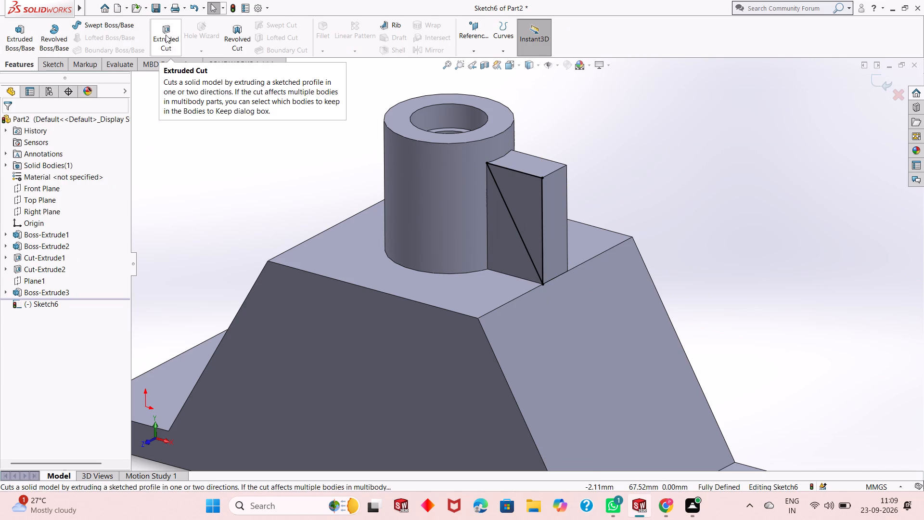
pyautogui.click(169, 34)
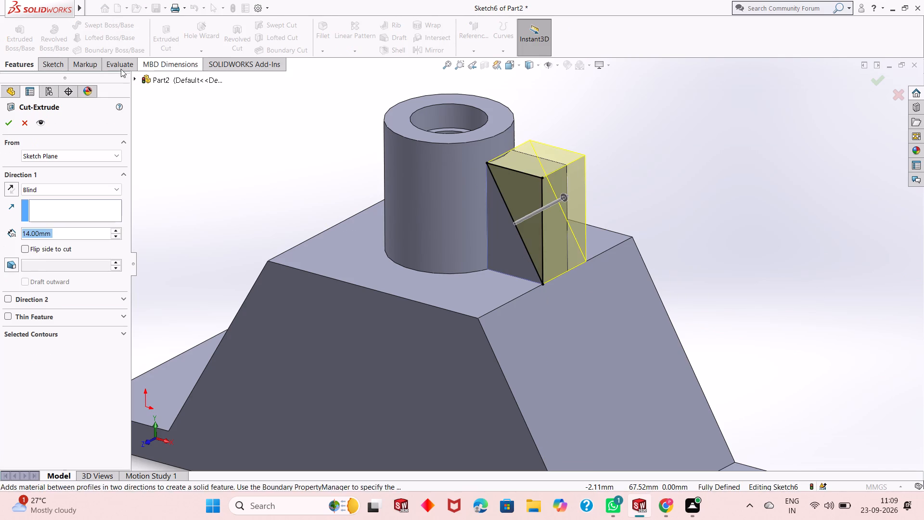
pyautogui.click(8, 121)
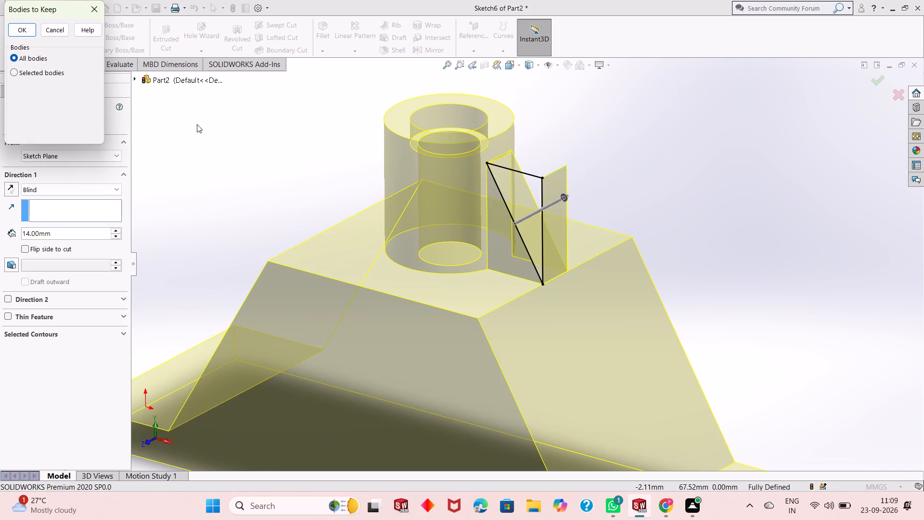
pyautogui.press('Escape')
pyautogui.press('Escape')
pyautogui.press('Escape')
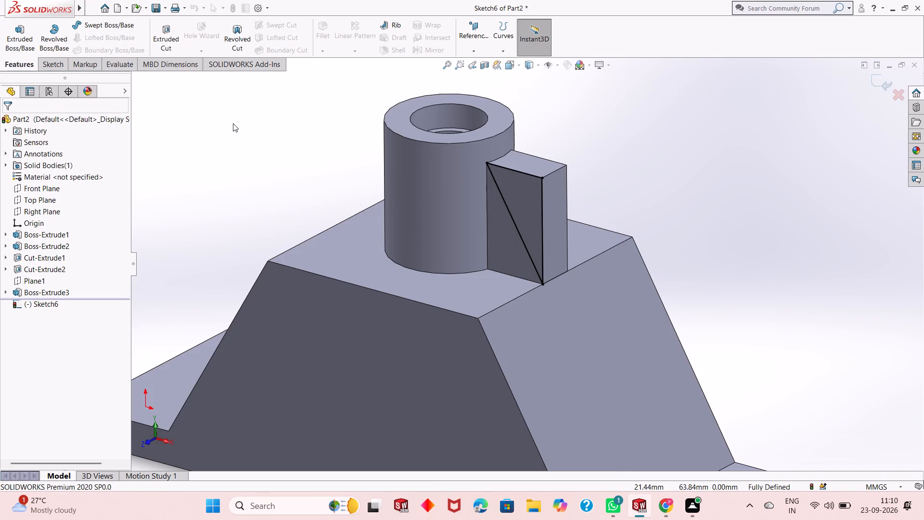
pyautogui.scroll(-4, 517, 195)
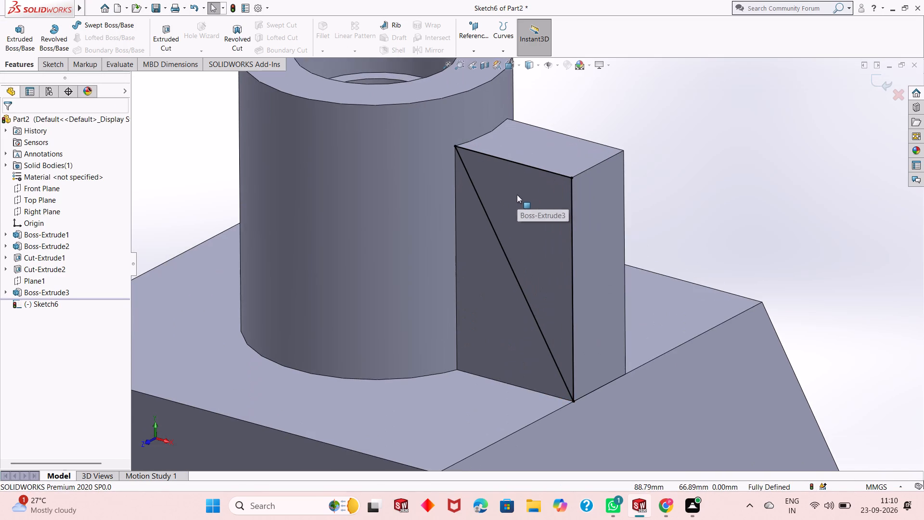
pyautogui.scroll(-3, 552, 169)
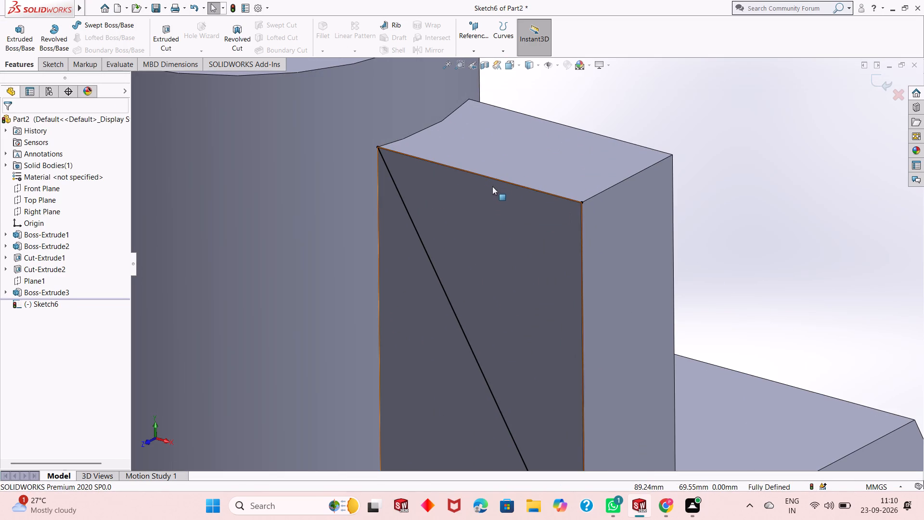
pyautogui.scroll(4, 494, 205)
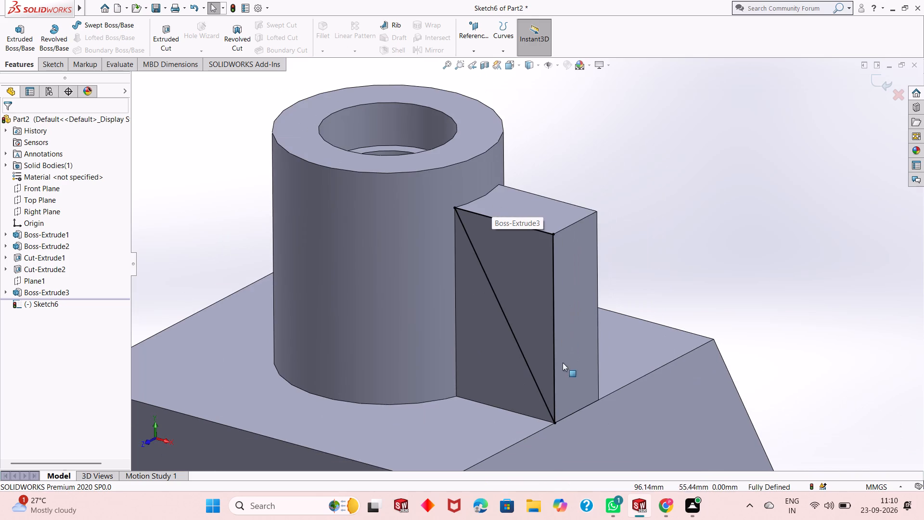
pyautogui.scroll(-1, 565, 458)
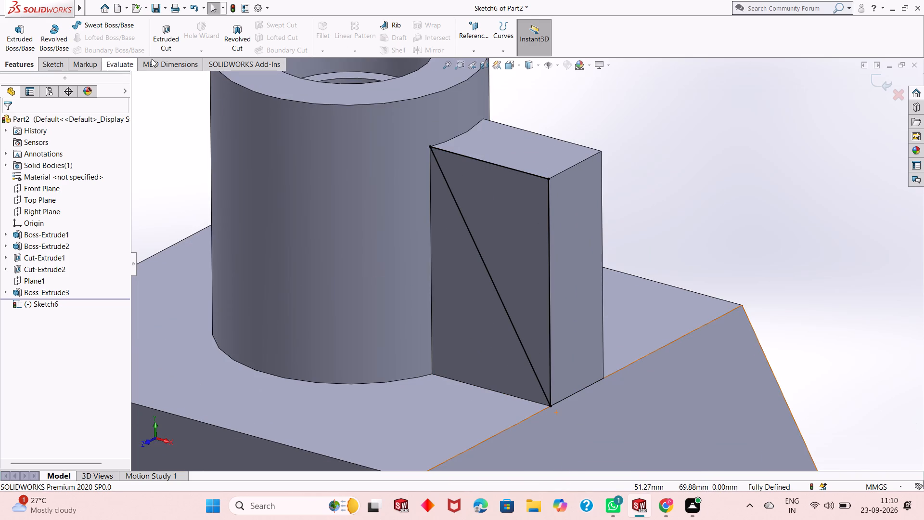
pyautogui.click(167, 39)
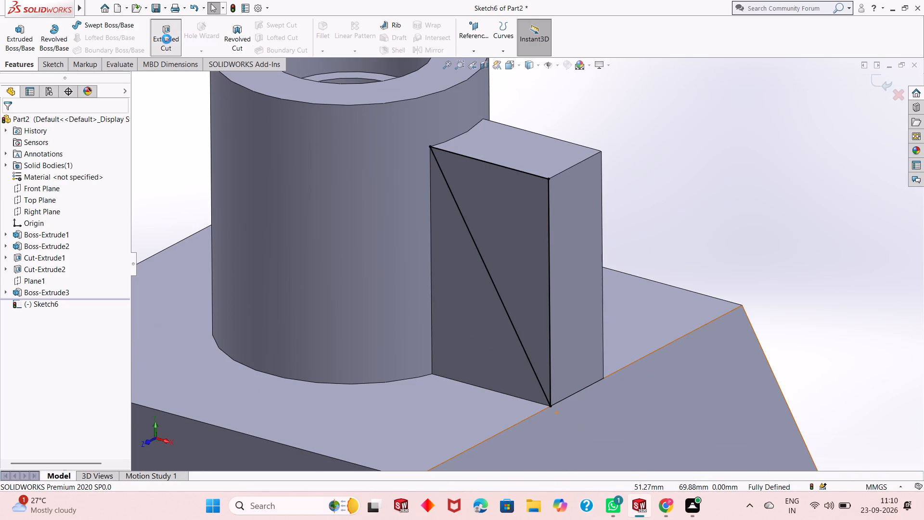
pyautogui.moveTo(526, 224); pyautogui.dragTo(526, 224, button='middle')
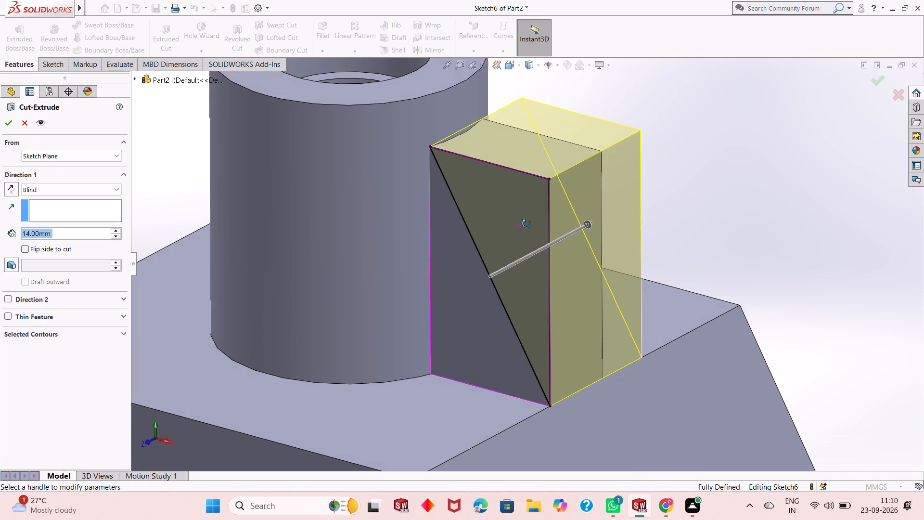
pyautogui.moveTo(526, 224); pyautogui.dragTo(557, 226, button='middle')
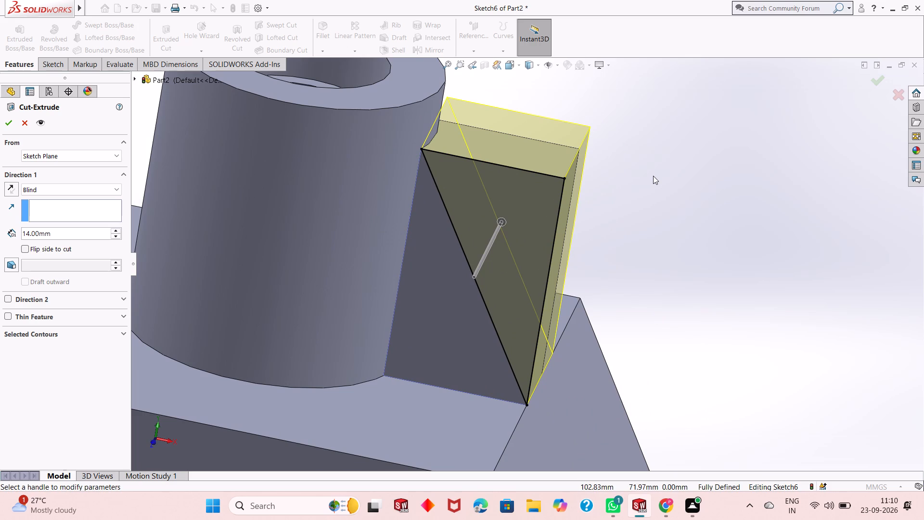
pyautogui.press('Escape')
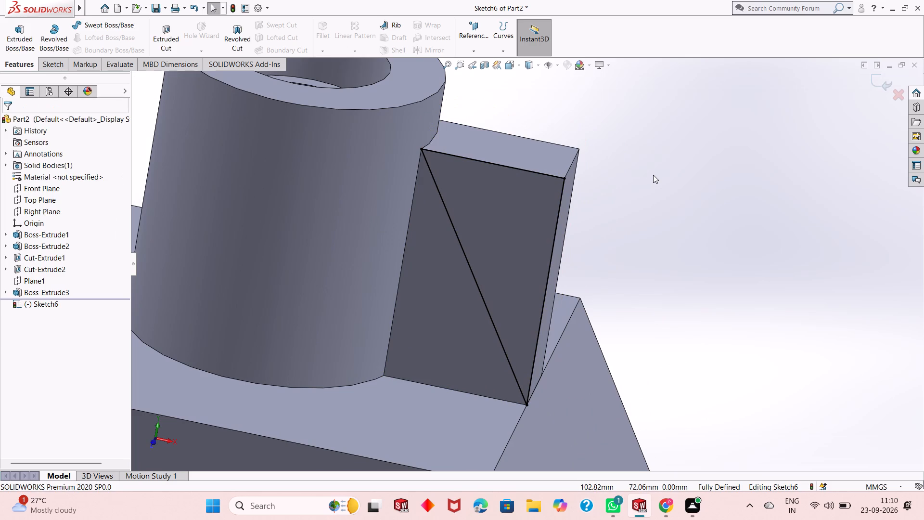
# Examine how the triangle sketch meets the block's bottom outer corner at the body's top edge.
pyautogui.scroll(-4, 504, 421)
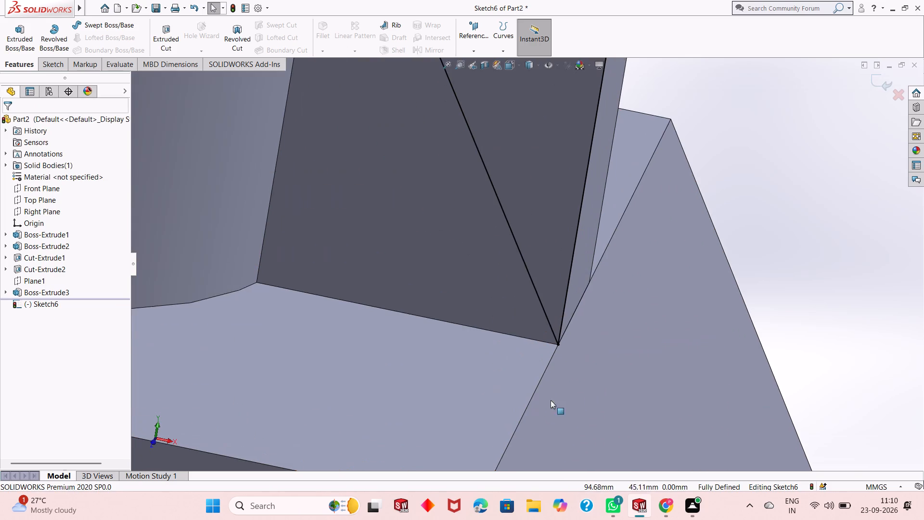
pyautogui.scroll(-3, 572, 384)
pyautogui.scroll(-6, 552, 295)
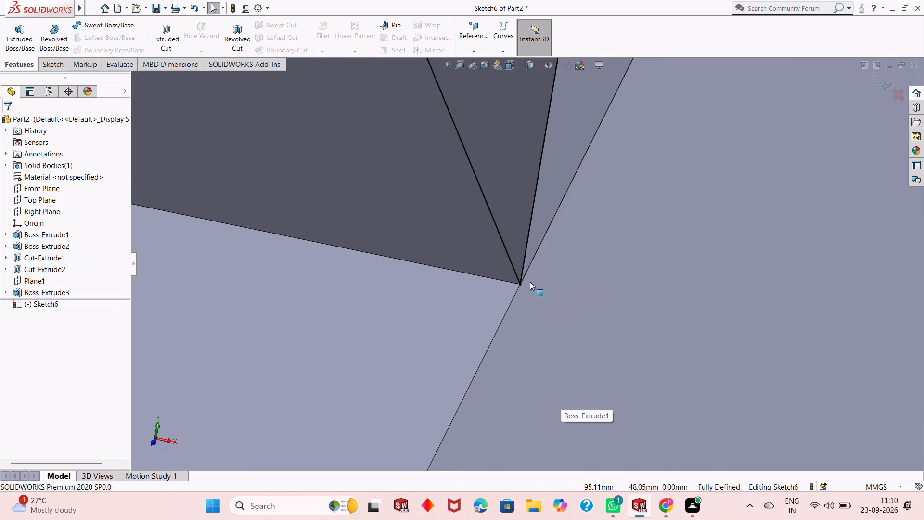
pyautogui.scroll(-6, 530, 282)
pyautogui.scroll(16, 530, 282)
pyautogui.scroll(-6, 526, 267)
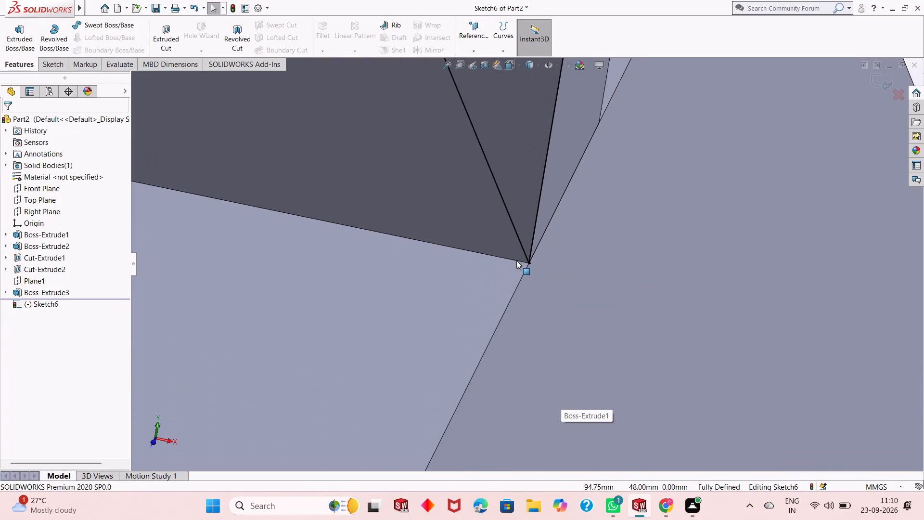
pyautogui.scroll(-8, 516, 260)
pyautogui.scroll(-4, 376, 329)
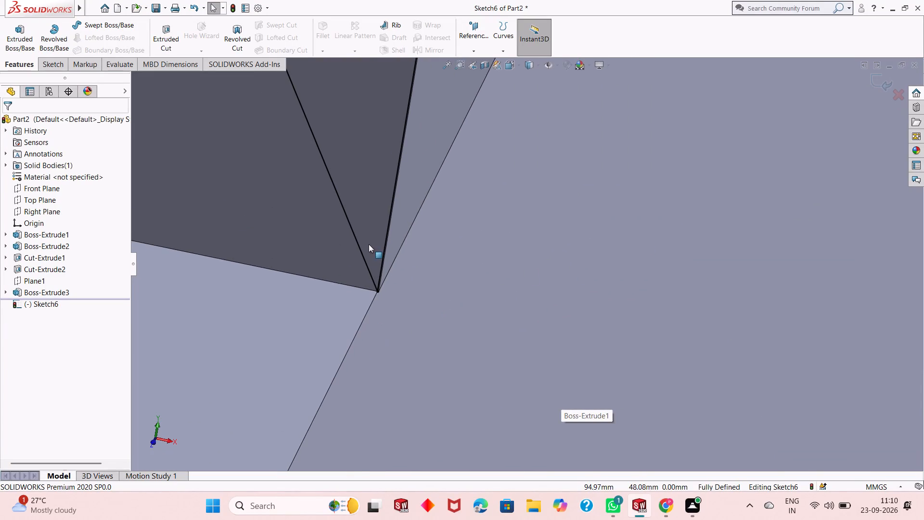
pyautogui.scroll(-4, 369, 244)
pyautogui.scroll(-3, 438, 353)
pyautogui.scroll(11, 441, 353)
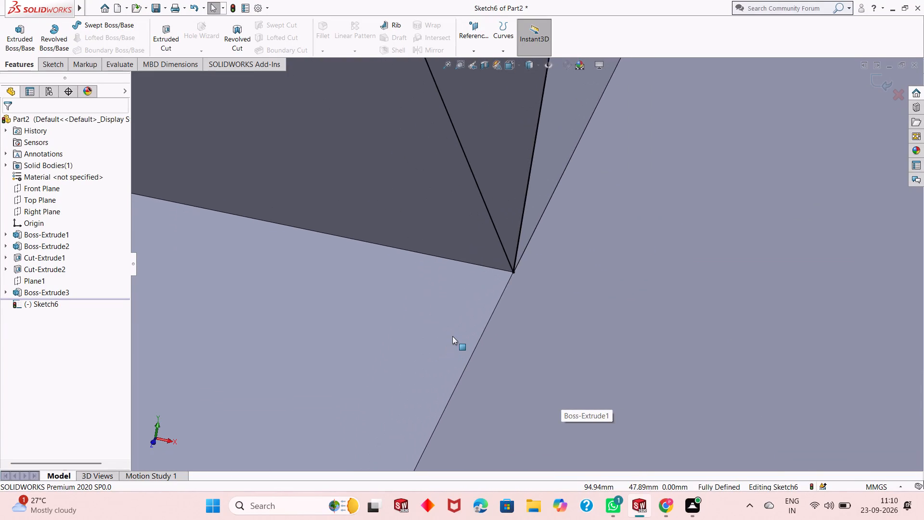
pyautogui.scroll(20, 452, 336)
pyautogui.scroll(2, 452, 336)
pyautogui.scroll(-2, 664, 181)
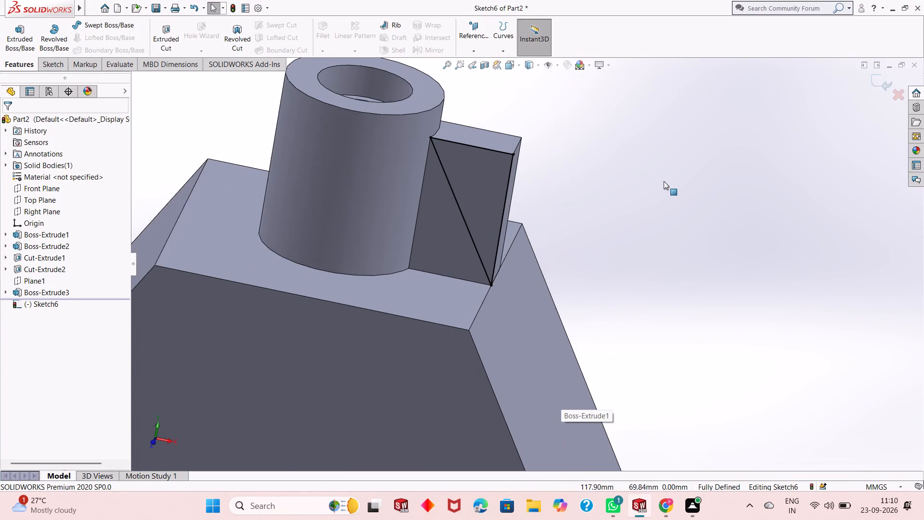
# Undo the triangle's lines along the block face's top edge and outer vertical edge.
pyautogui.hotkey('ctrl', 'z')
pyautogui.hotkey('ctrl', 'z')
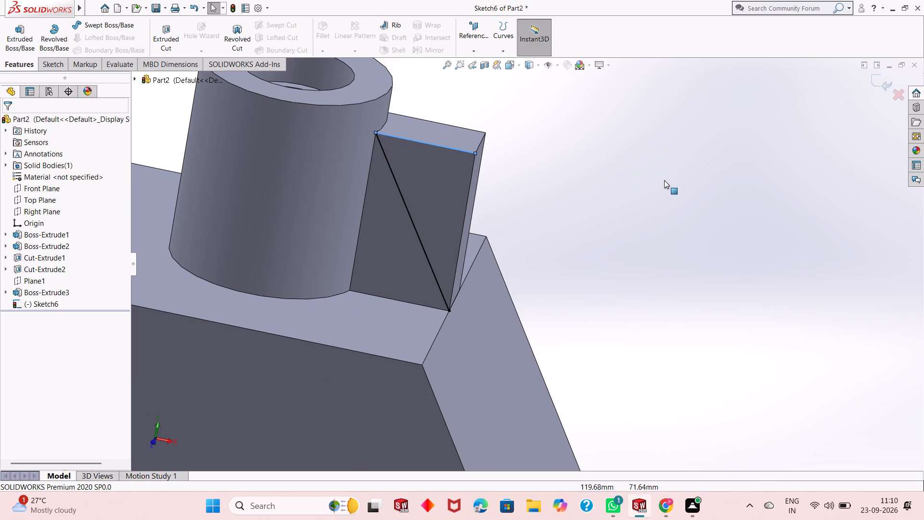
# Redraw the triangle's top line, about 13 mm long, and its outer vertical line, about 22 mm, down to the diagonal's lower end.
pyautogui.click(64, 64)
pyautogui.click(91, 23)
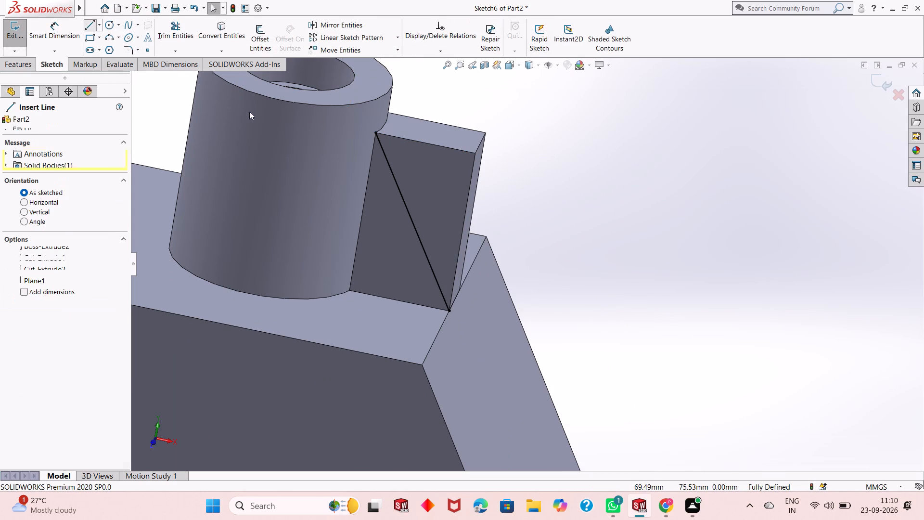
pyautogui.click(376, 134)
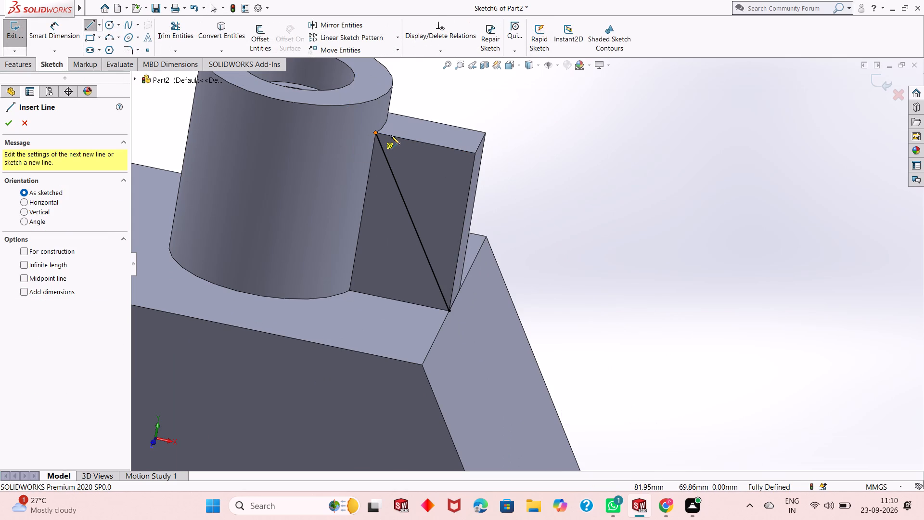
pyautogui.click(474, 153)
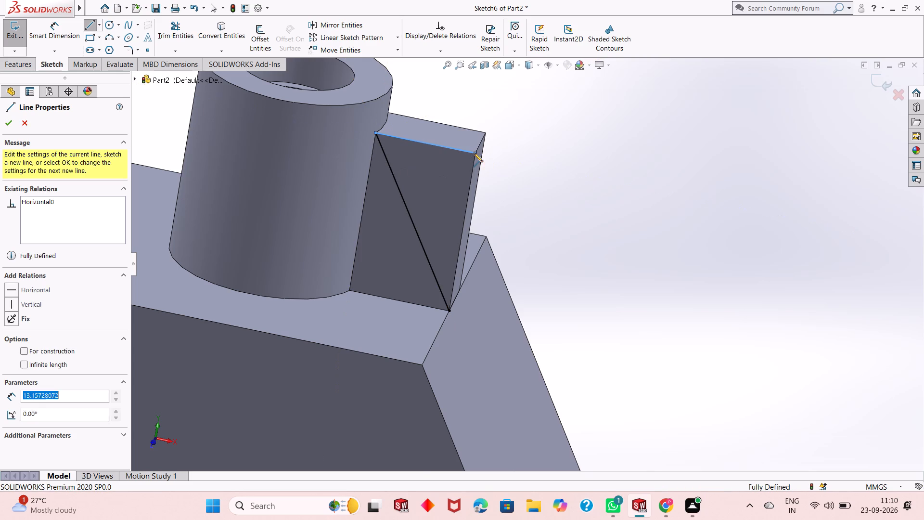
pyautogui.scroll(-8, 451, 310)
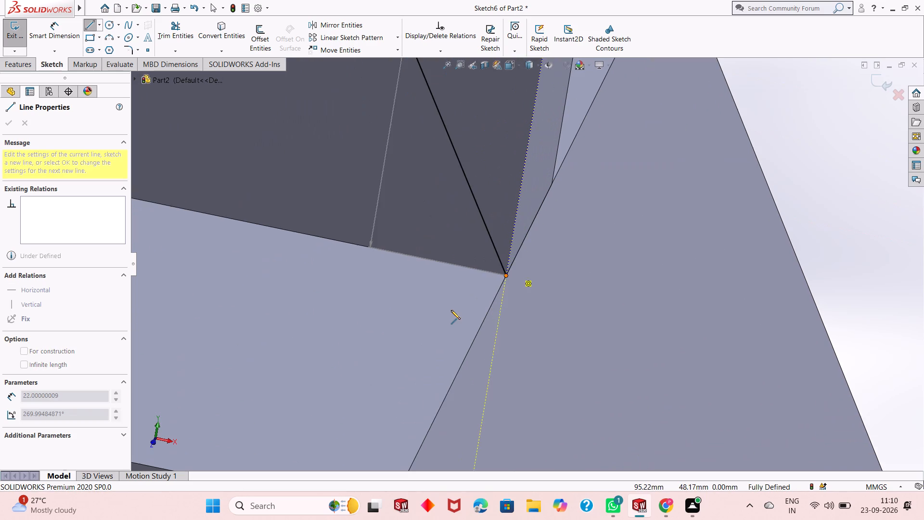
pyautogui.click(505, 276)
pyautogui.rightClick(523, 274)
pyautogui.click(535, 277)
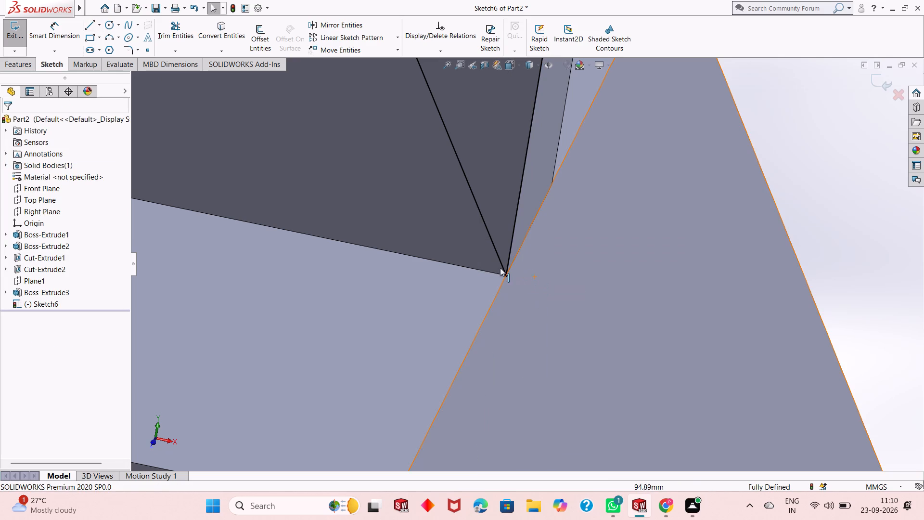
# Check the triangle's lower corner closely and undo its vertical, top and diagonal lines.
pyautogui.scroll(-12, 520, 276)
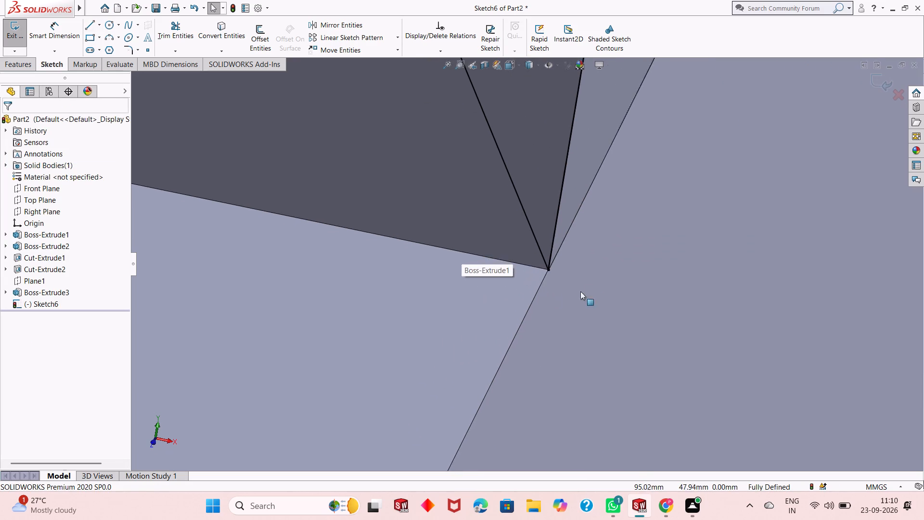
pyautogui.scroll(-11, 592, 281)
pyautogui.scroll(-3, 516, 259)
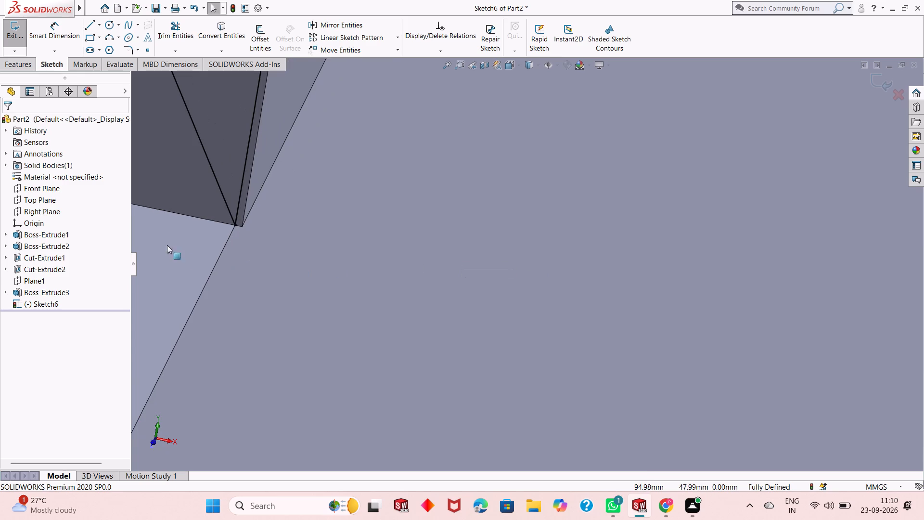
pyautogui.scroll(2, 221, 221)
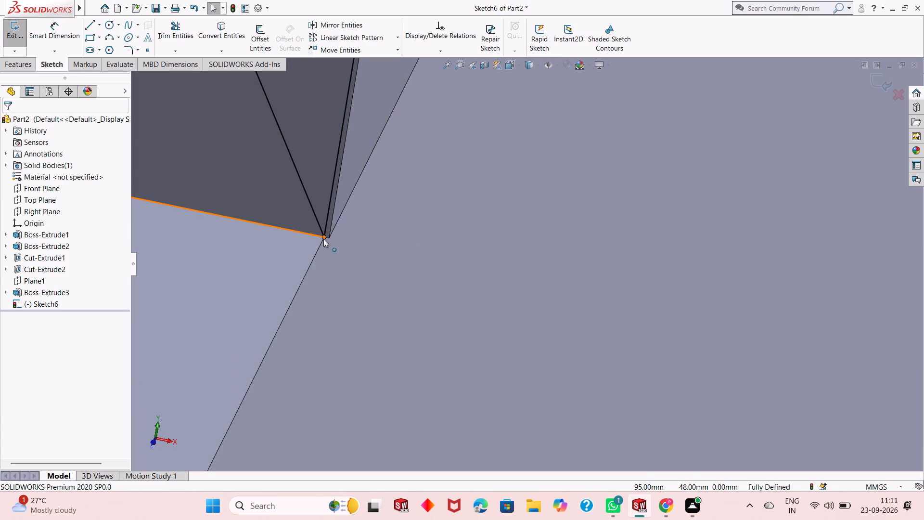
pyautogui.press('Escape')
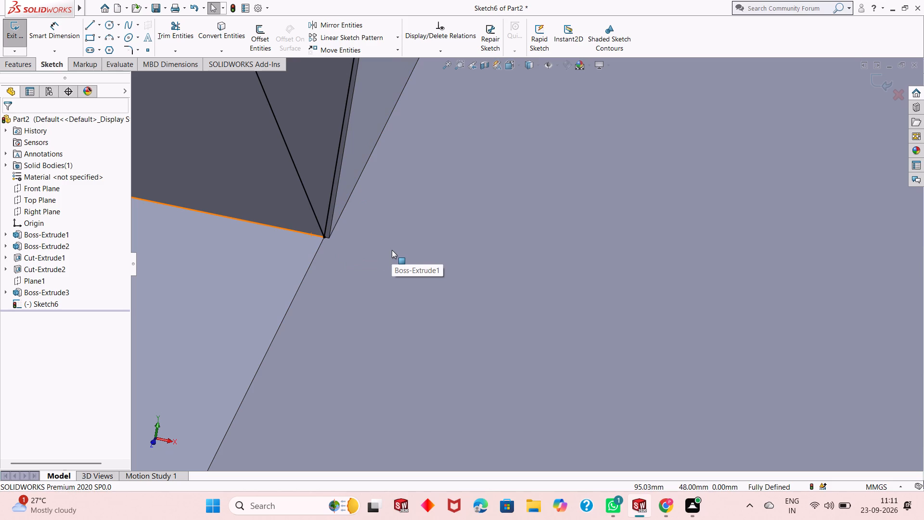
pyautogui.hotkey('ctrl', 'z')
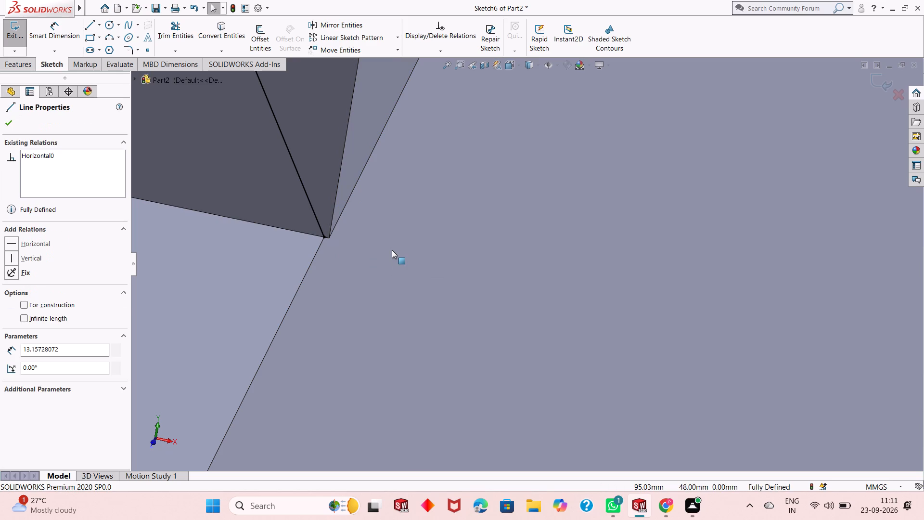
pyautogui.hotkey('ctrl', 'z')
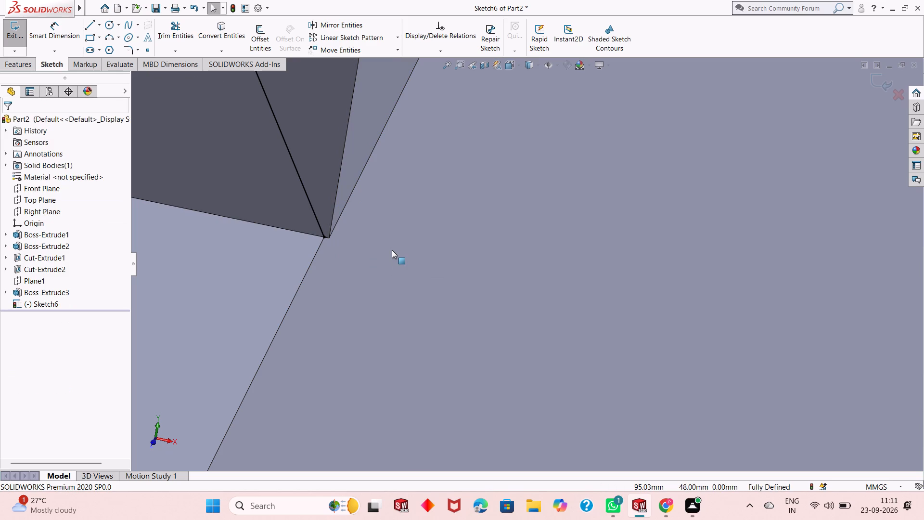
pyautogui.hotkey('ctrl', 'z')
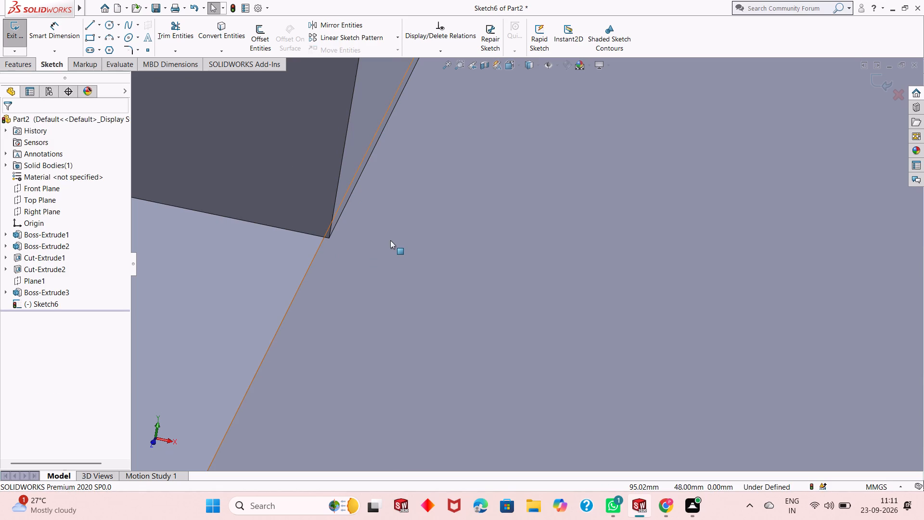
# Draw a diagonal line about 25.6 mm long from the block face's top corner at the cylinder to its bottom outer corner.
pyautogui.scroll(1, 414, 273)
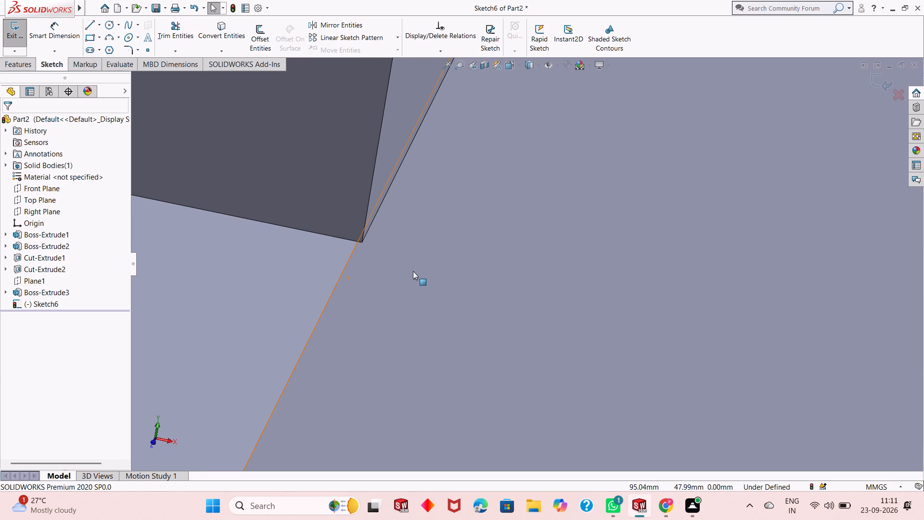
pyautogui.scroll(-1, 413, 270)
pyautogui.scroll(8, 413, 270)
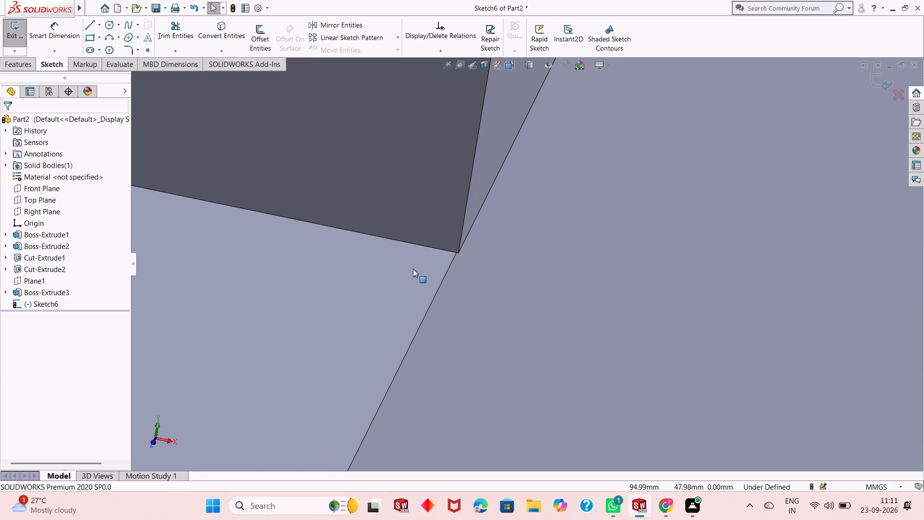
pyautogui.scroll(20, 413, 269)
pyautogui.scroll(5, 413, 269)
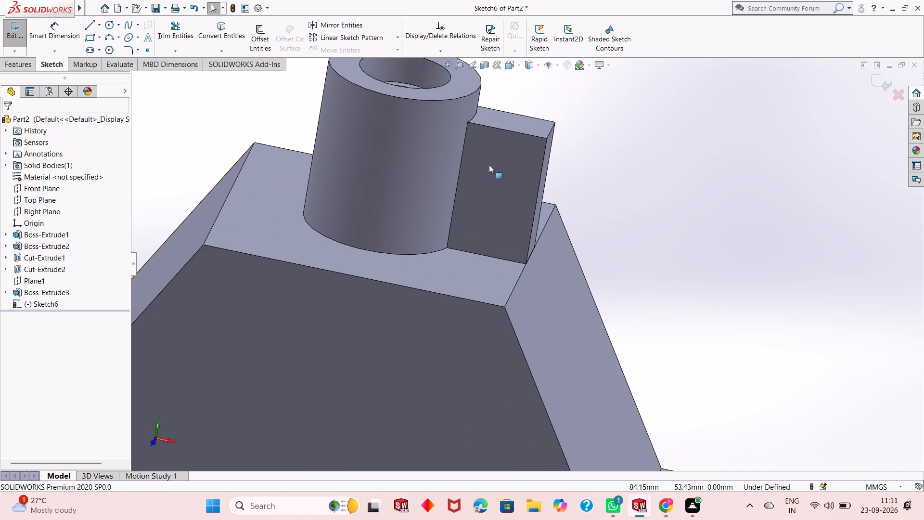
pyautogui.moveTo(542, 87); pyautogui.dragTo(518, 89, button='middle')
pyautogui.scroll(-4, 510, 122)
pyautogui.scroll(2, 513, 275)
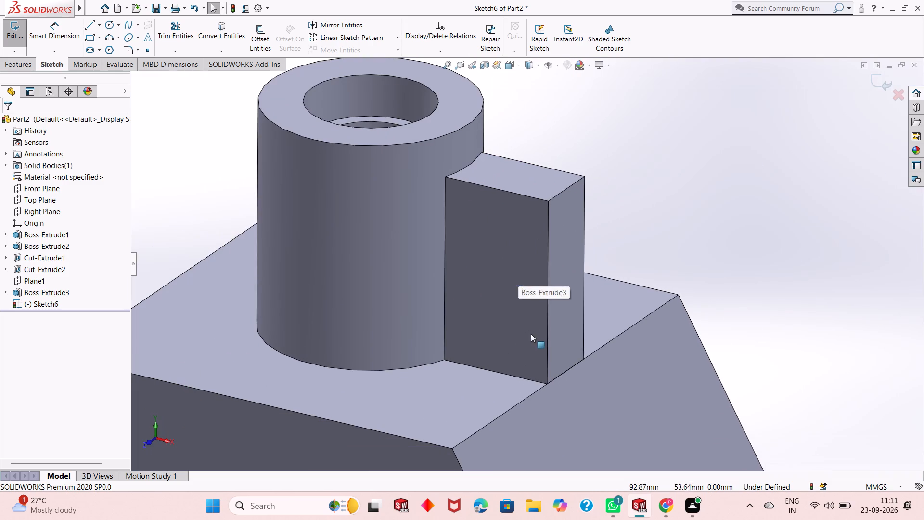
pyautogui.middleClick(531, 335)
pyautogui.scroll(-3, 534, 315)
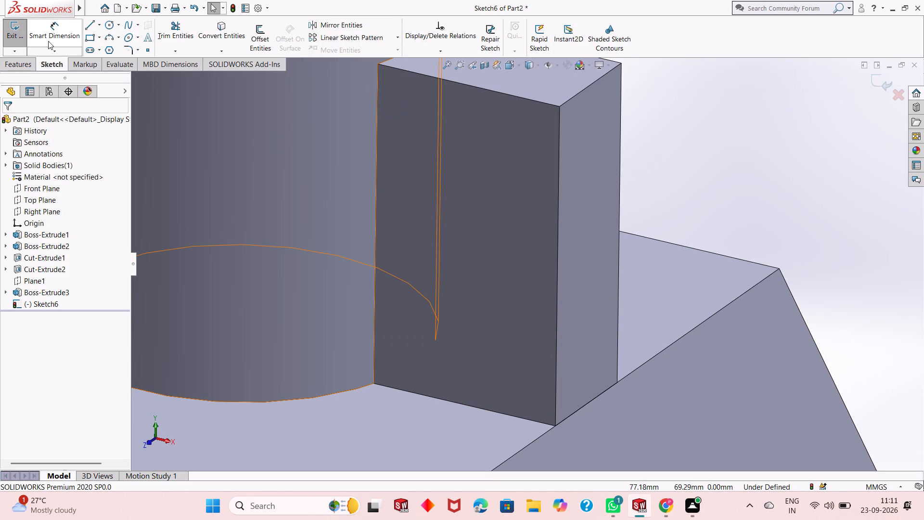
pyautogui.click(89, 23)
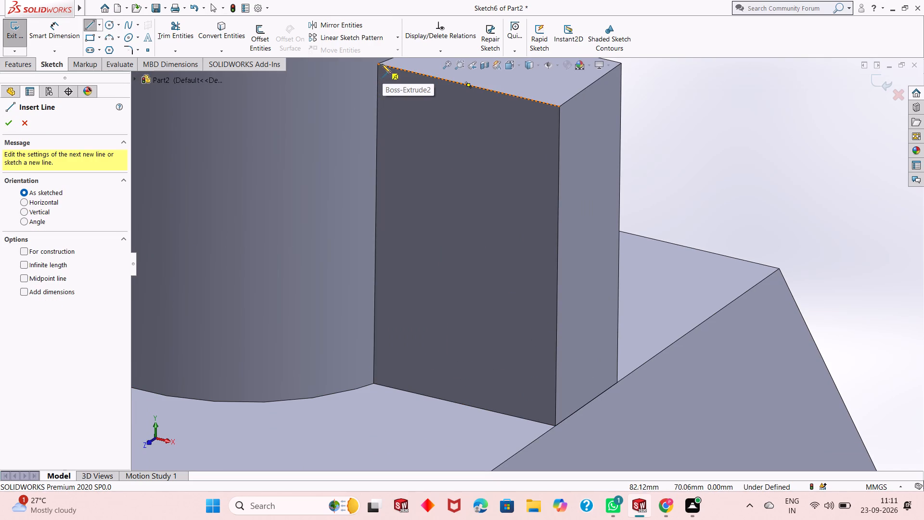
pyautogui.click(380, 63)
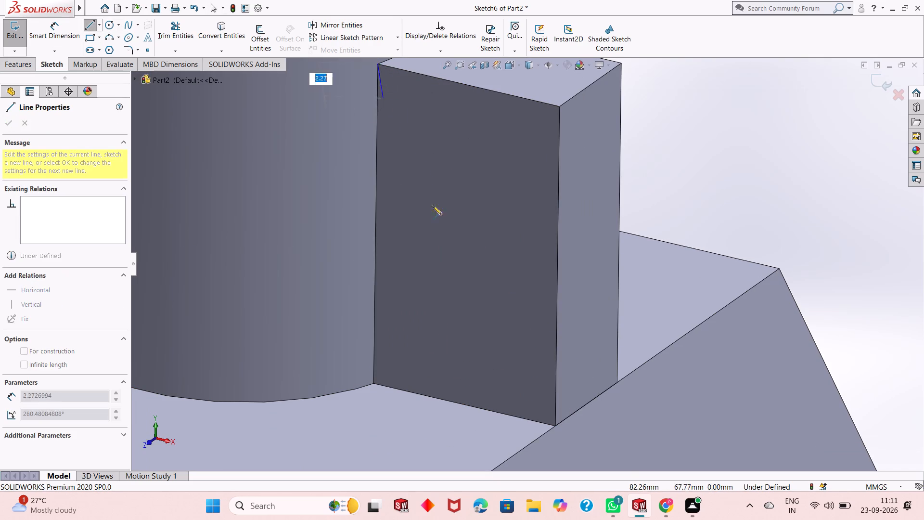
pyautogui.scroll(-9, 564, 458)
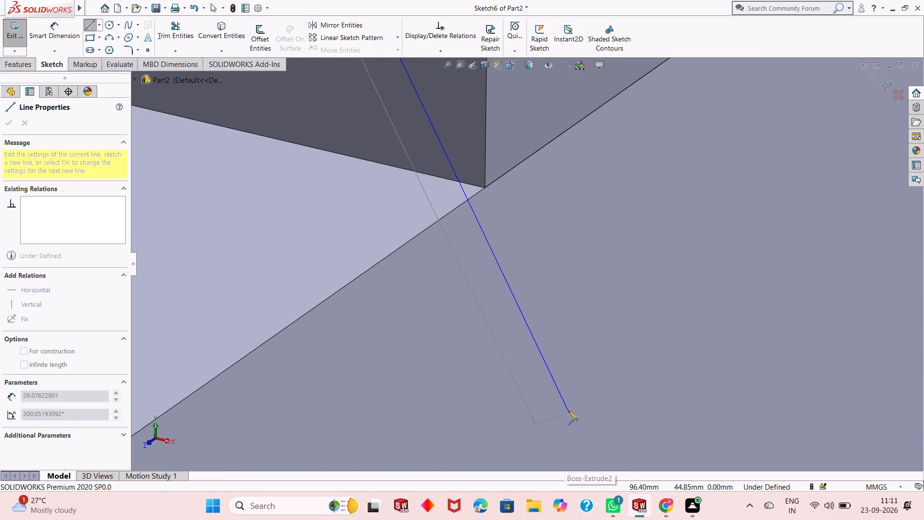
pyautogui.scroll(-1, 568, 411)
pyautogui.scroll(2, 436, 219)
pyautogui.scroll(-5, 451, 116)
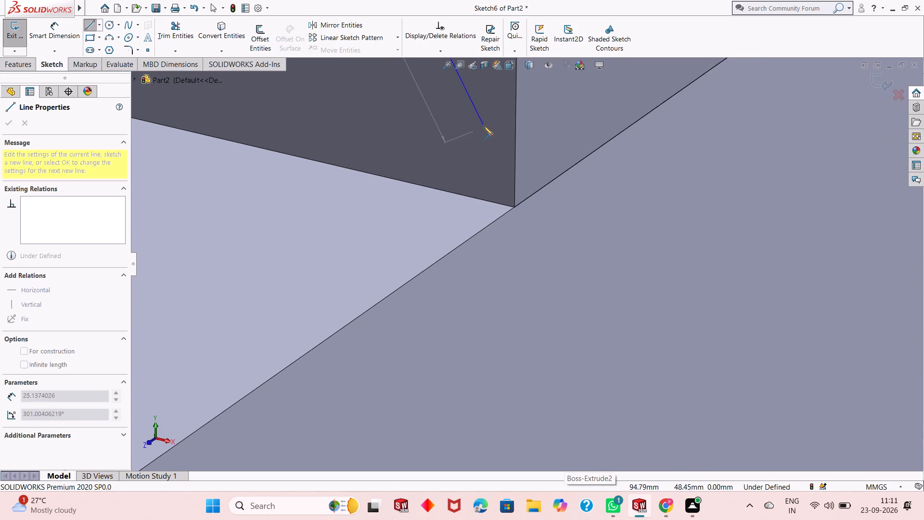
pyautogui.scroll(-2, 484, 127)
pyautogui.scroll(-7, 529, 217)
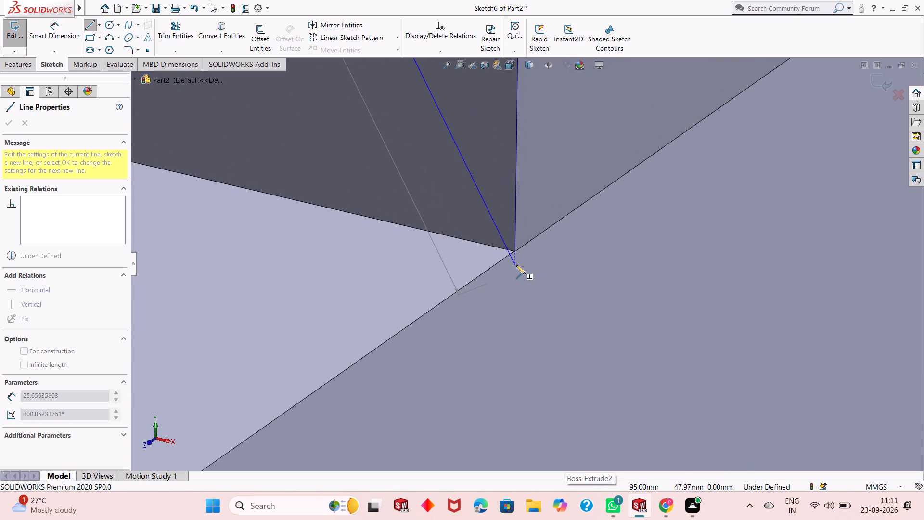
pyautogui.click(515, 251)
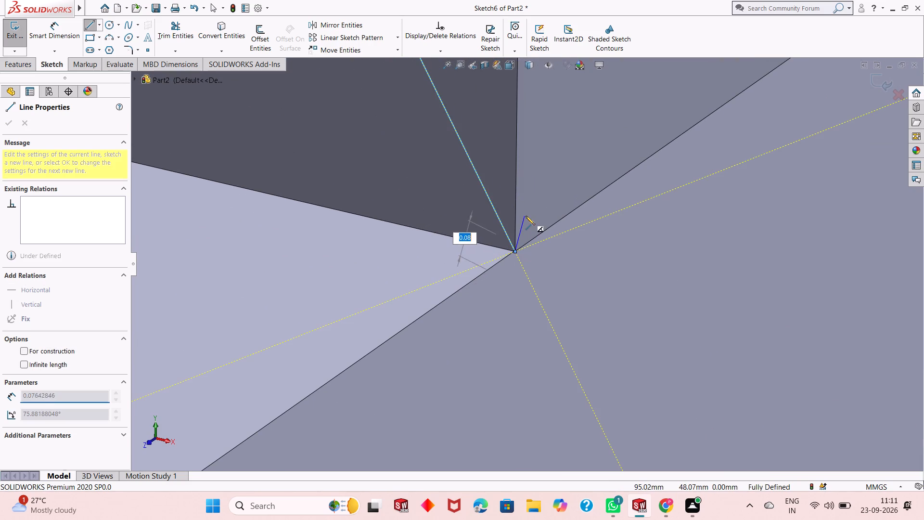
# Close the triangle with a vertical line of about 22 mm up the outer edge and a top line of about 13 mm.
pyautogui.scroll(20, 526, 215)
pyautogui.scroll(2, 526, 215)
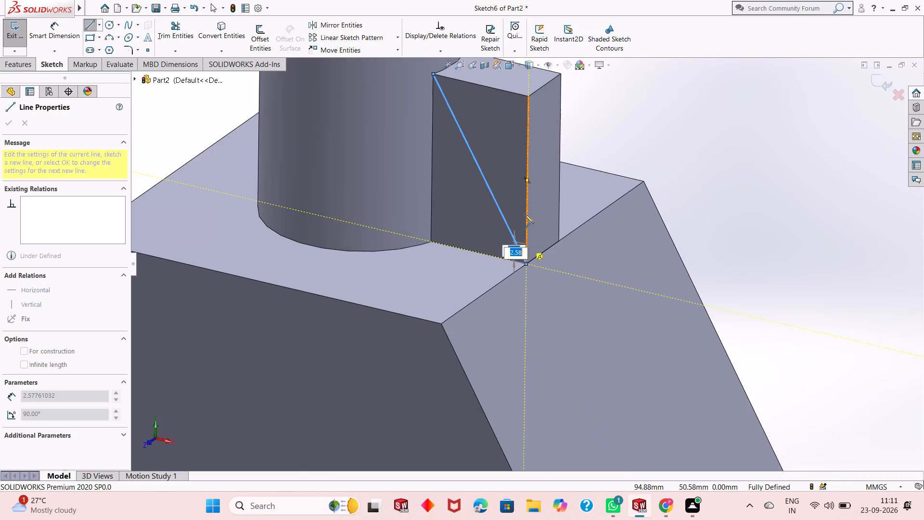
pyautogui.scroll(5, 525, 214)
pyautogui.scroll(-4, 550, 140)
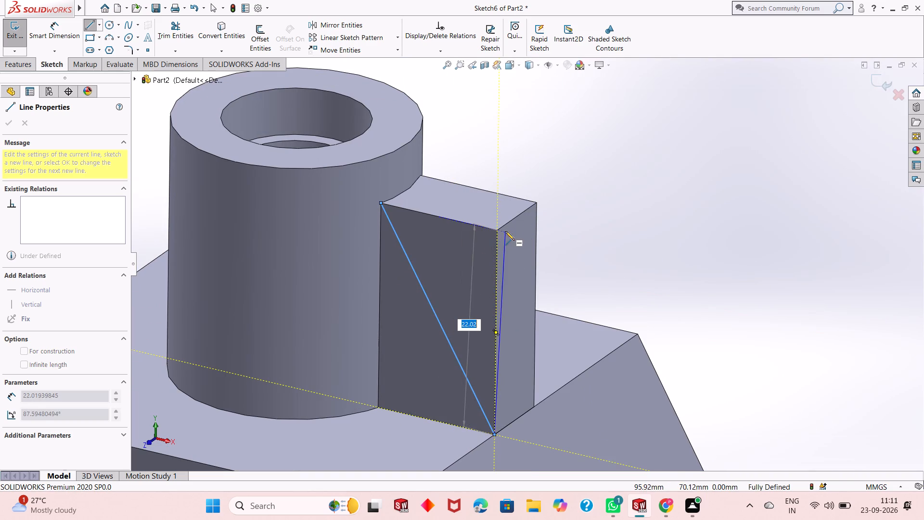
pyautogui.click(497, 230)
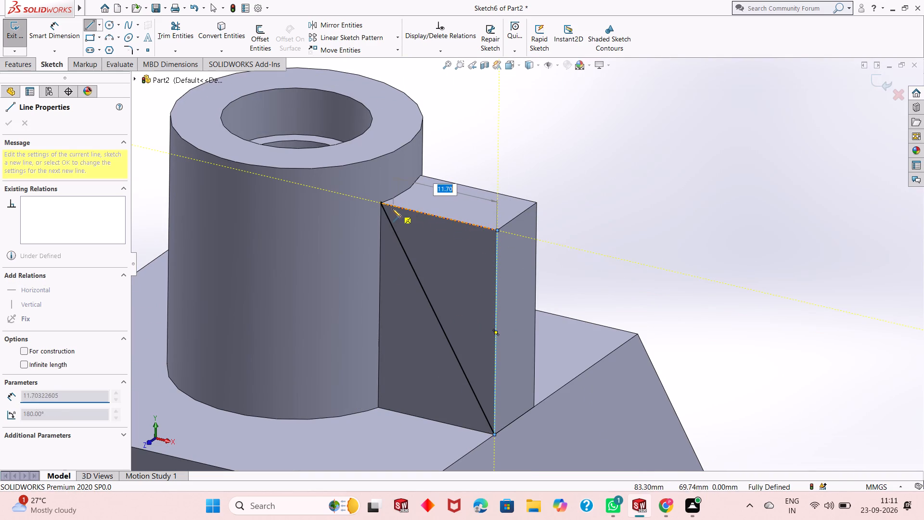
pyautogui.click(381, 203)
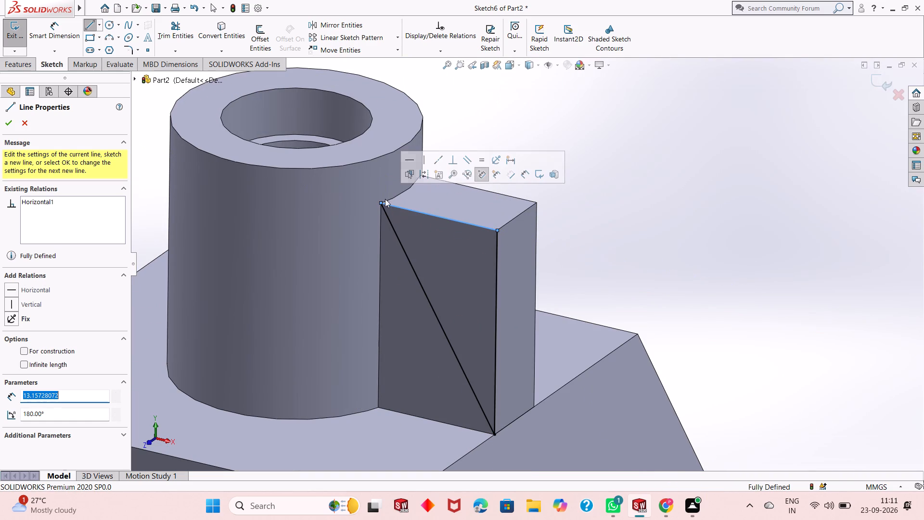
pyautogui.click(4, 127)
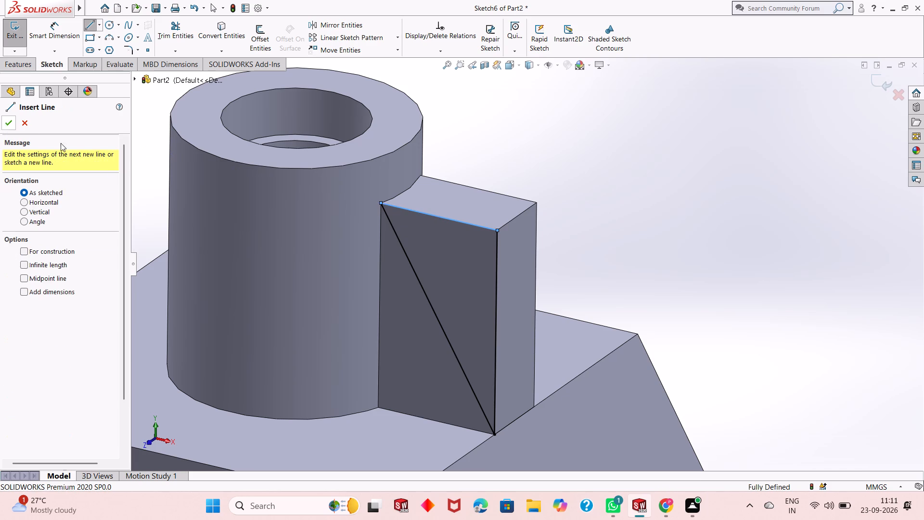
pyautogui.click(705, 232)
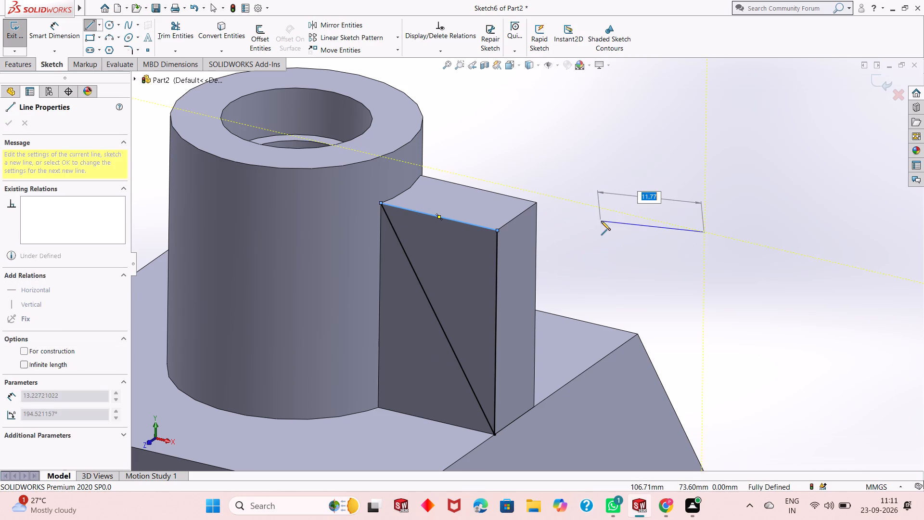
pyautogui.press('Escape')
pyautogui.press('Escape')
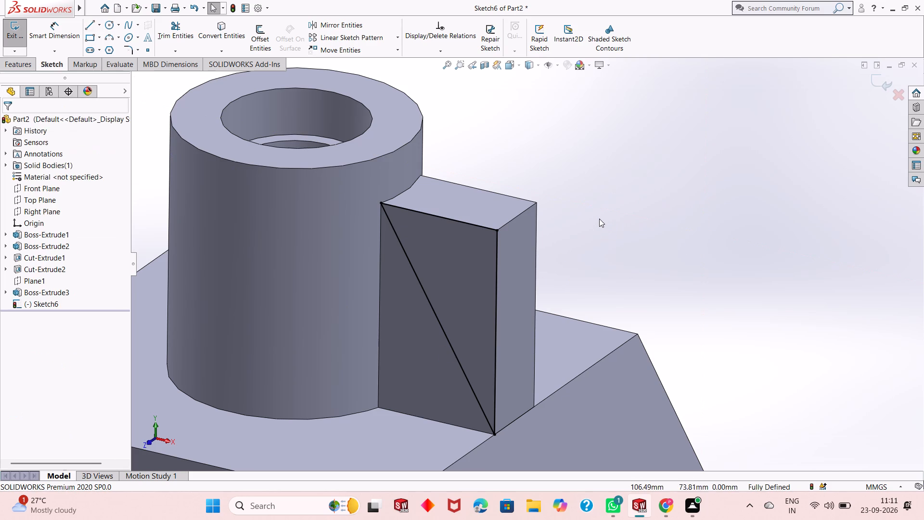
# Cut-extrude the triangle blind 14 mm through the side block to form a sloped rib.
pyautogui.scroll(-10, 497, 443)
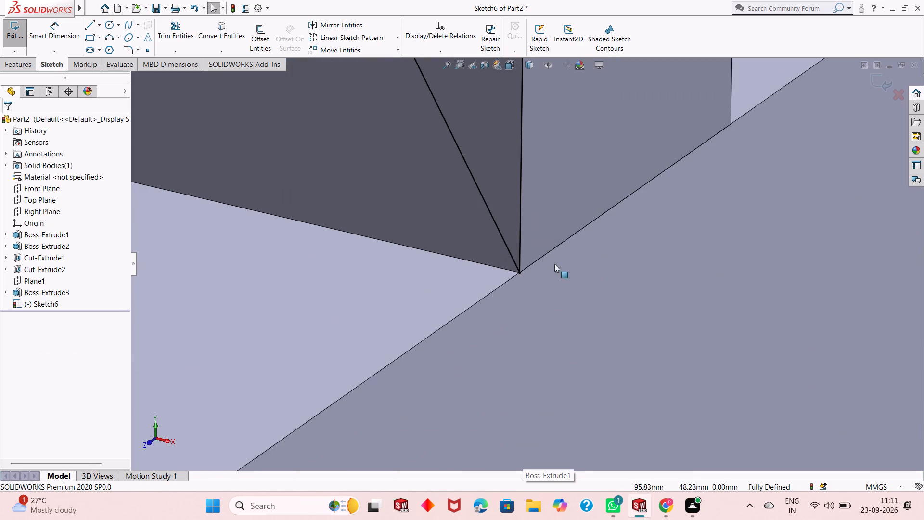
pyautogui.scroll(-17, 536, 258)
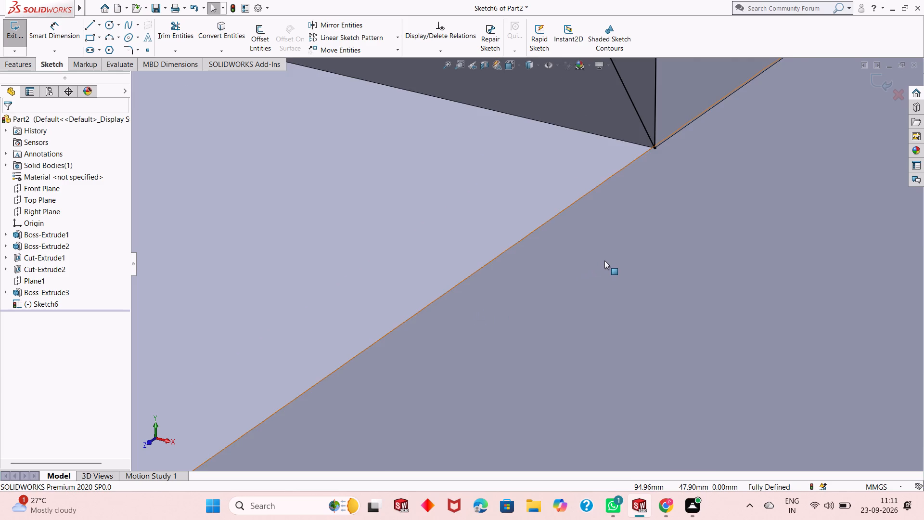
pyautogui.scroll(20, 604, 260)
pyautogui.scroll(12, 604, 260)
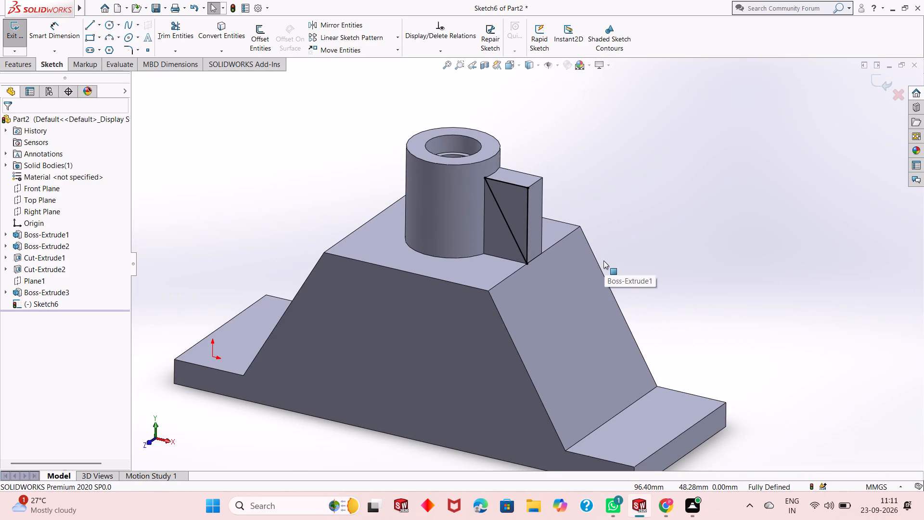
pyautogui.scroll(-2, 575, 240)
pyautogui.scroll(1, 424, 177)
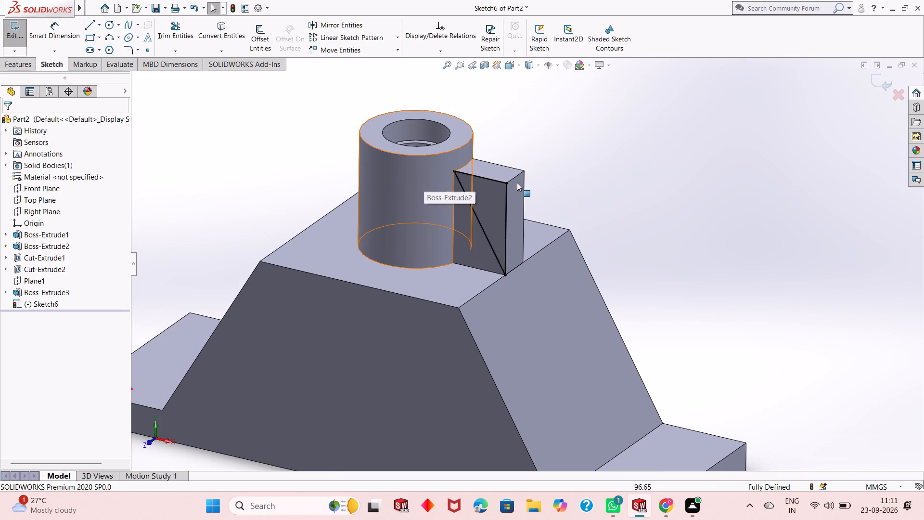
pyautogui.scroll(-3, 517, 182)
pyautogui.scroll(1, 462, 258)
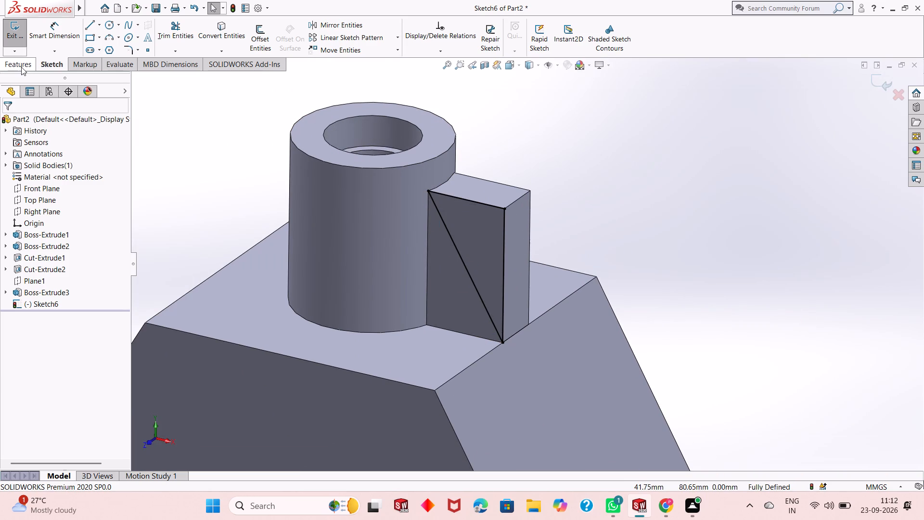
pyautogui.click(21, 67)
pyautogui.click(166, 43)
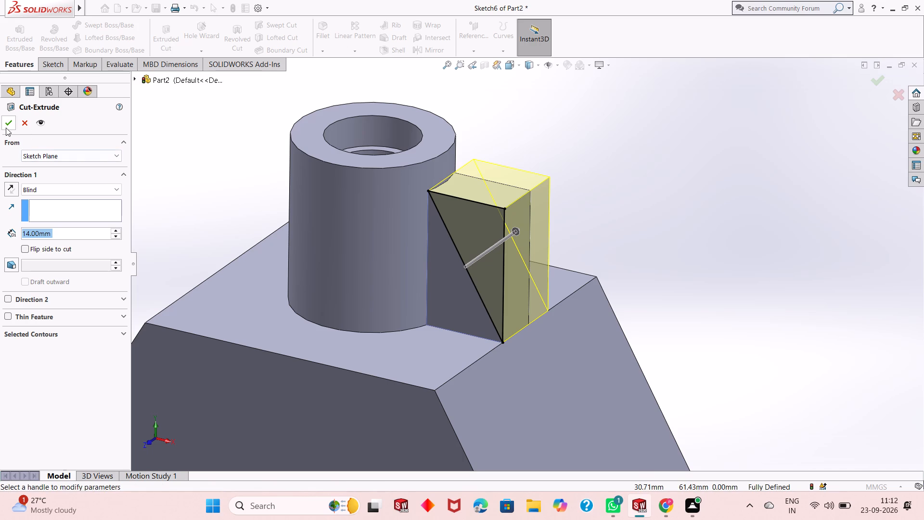
pyautogui.click(6, 128)
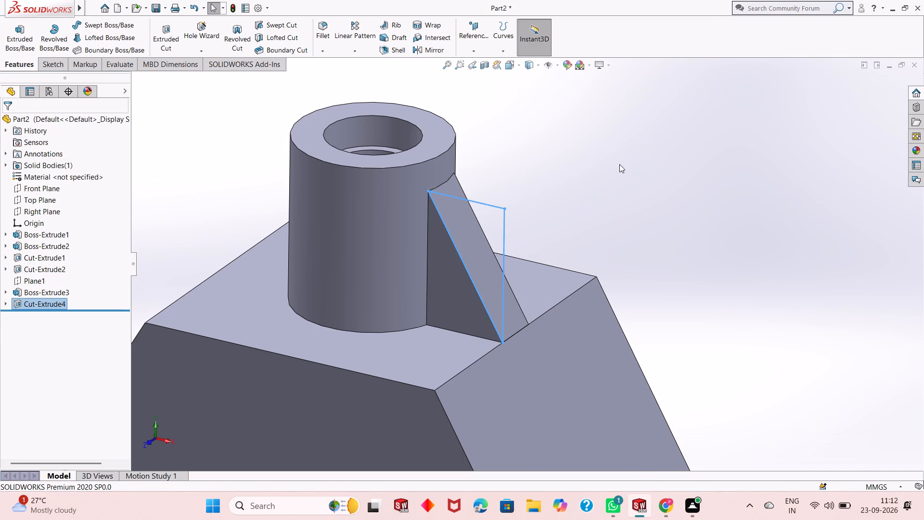
pyautogui.press('Escape')
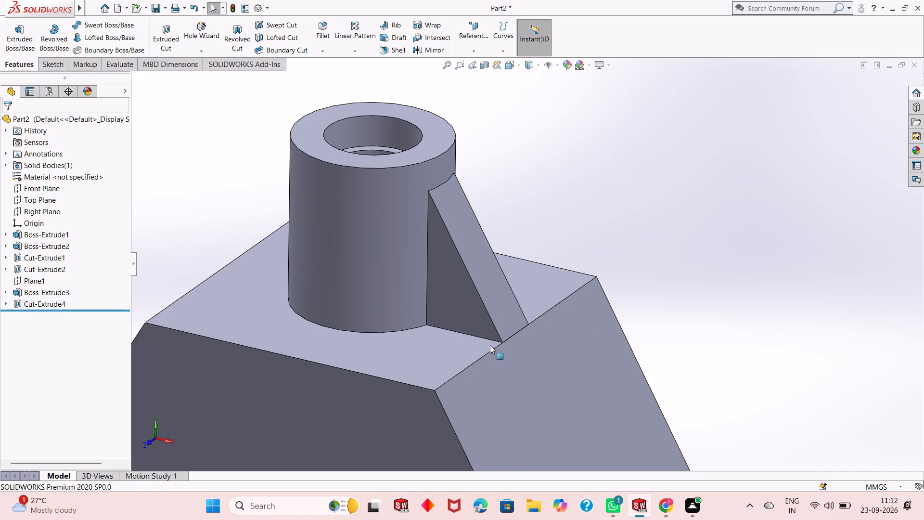
# Examine the sloped rib, its junction with the cylinder and the opposite side of the body.
pyautogui.moveTo(490, 346); pyautogui.dragTo(400, 318, button='middle')
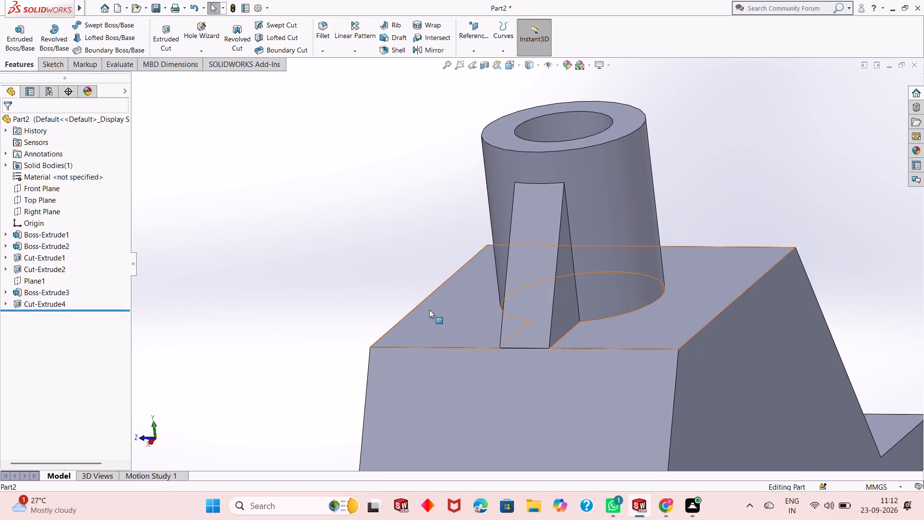
pyautogui.scroll(2, 494, 292)
pyautogui.moveTo(647, 266); pyautogui.dragTo(706, 235, button='middle')
pyautogui.scroll(1, 506, 288)
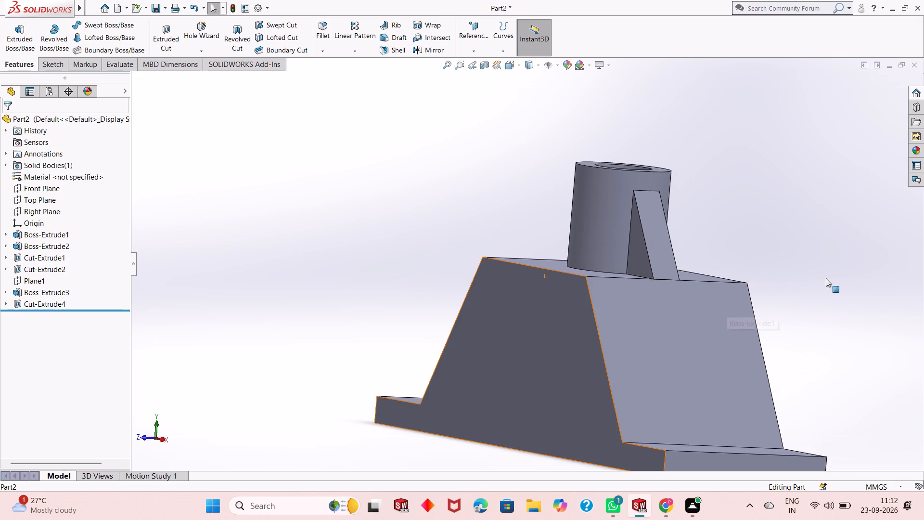
pyautogui.scroll(-2, 830, 270)
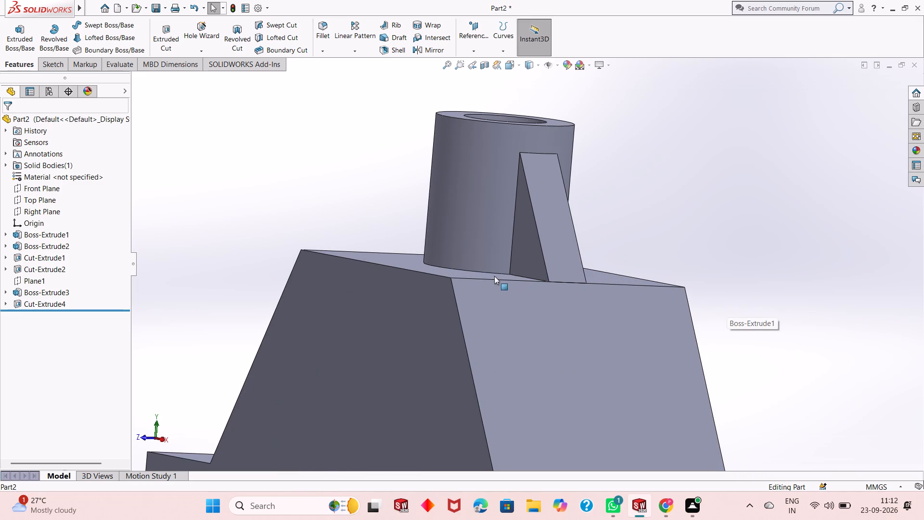
pyautogui.moveTo(692, 223); pyautogui.dragTo(633, 176, button='middle')
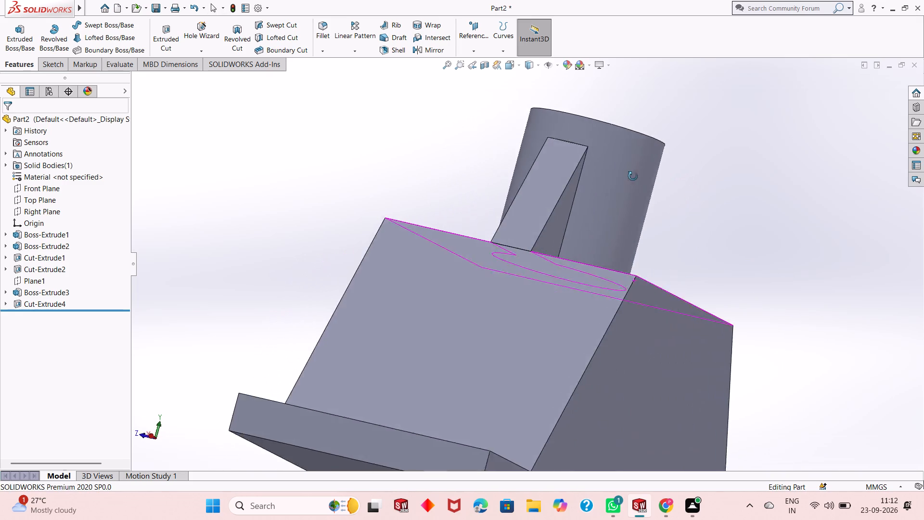
pyautogui.moveTo(633, 176); pyautogui.dragTo(501, 210, button='middle')
pyautogui.scroll(2, 494, 210)
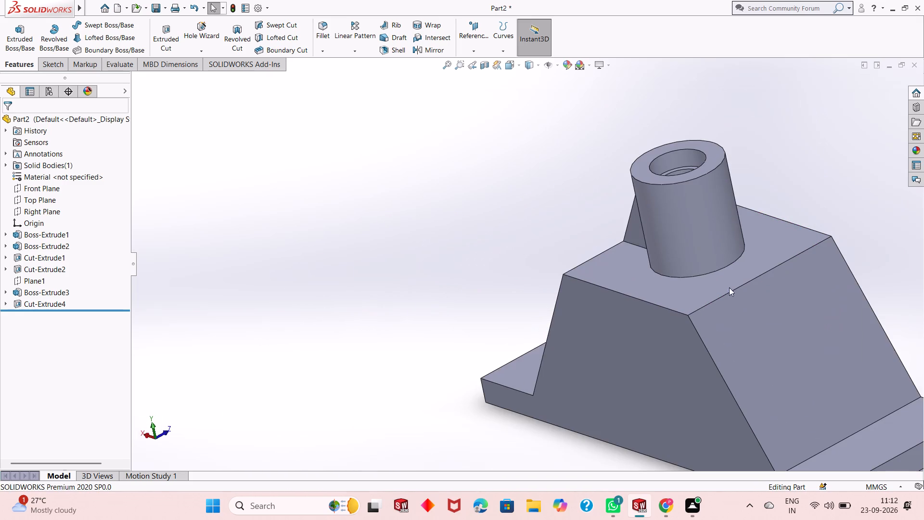
pyautogui.moveTo(760, 296); pyautogui.dragTo(801, 233, button='middle')
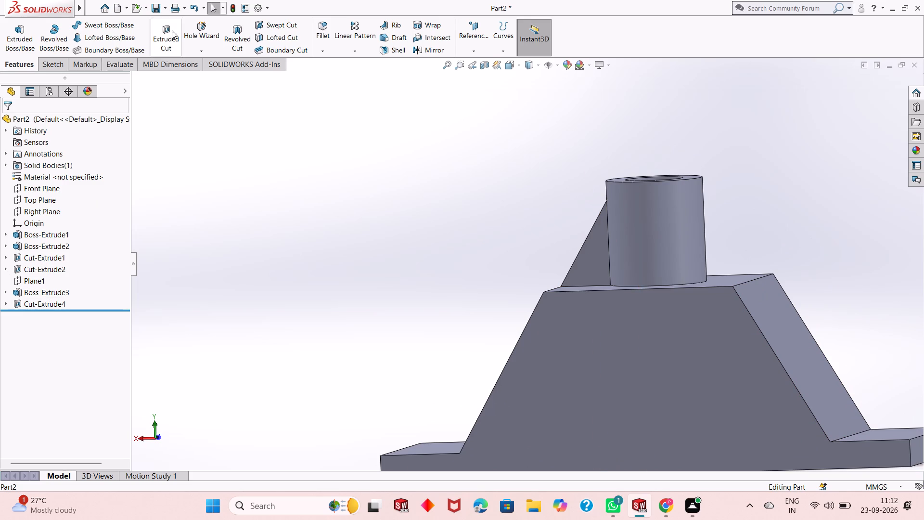
# Start a reference plane offset from the Right Plane.
pyautogui.click(474, 47)
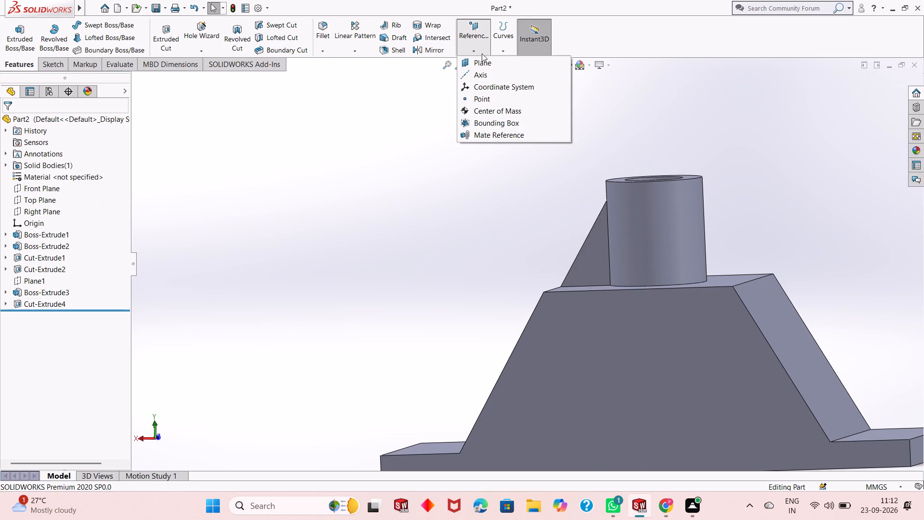
pyautogui.click(484, 60)
pyautogui.scroll(2, 312, 221)
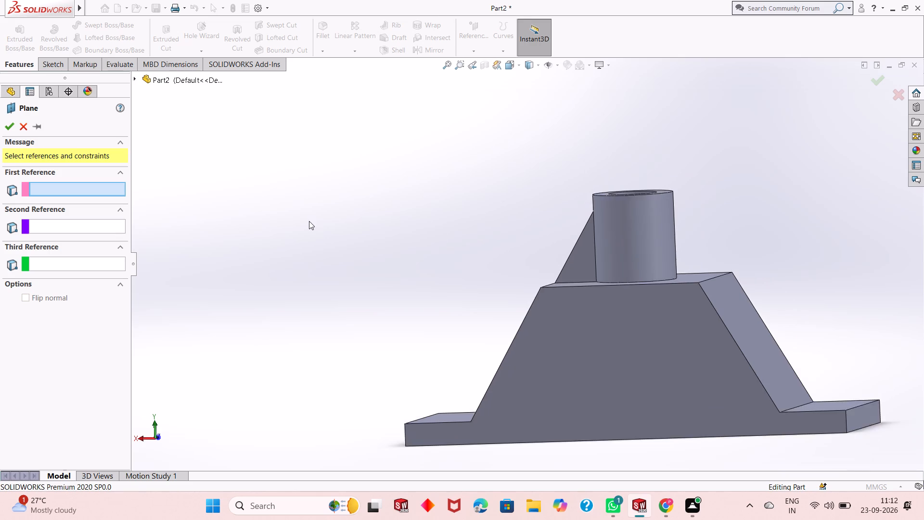
pyautogui.scroll(2, 309, 221)
pyautogui.scroll(-3, 768, 260)
pyautogui.moveTo(527, 244); pyautogui.dragTo(537, 265, button='middle')
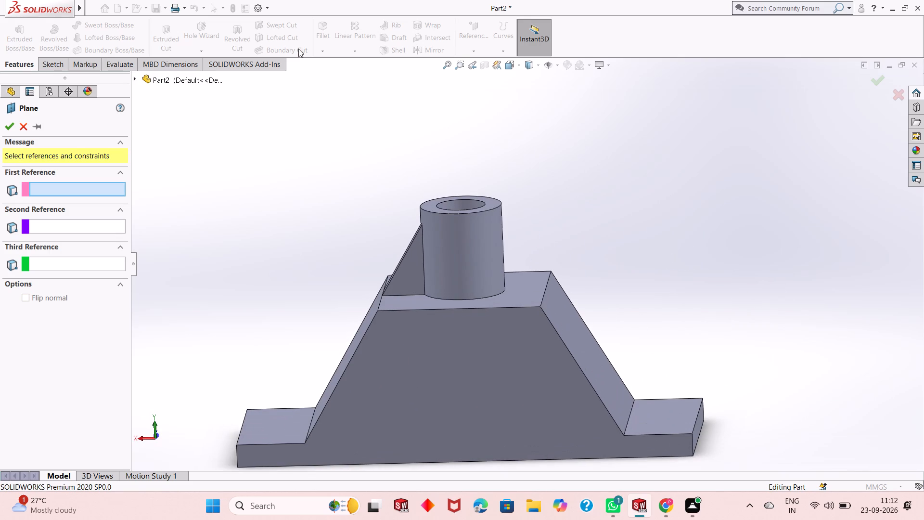
pyautogui.click(165, 83)
pyautogui.click(143, 78)
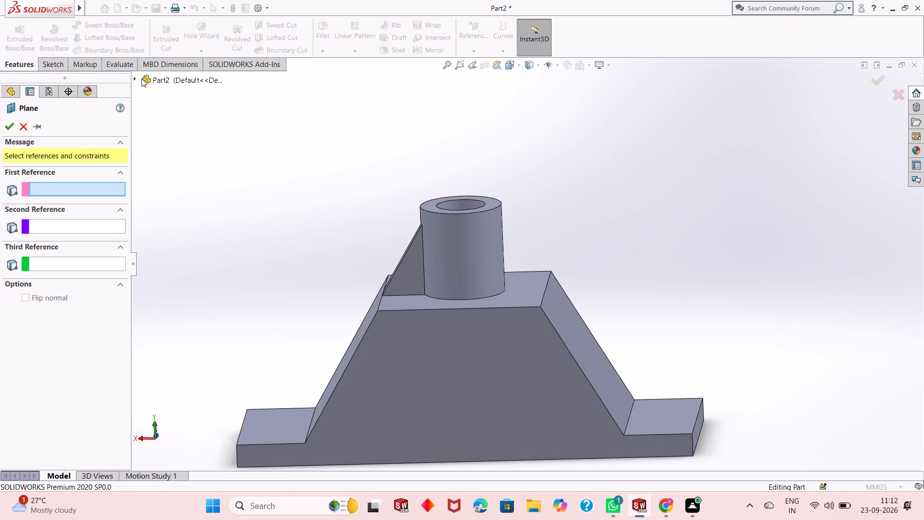
pyautogui.click(137, 78)
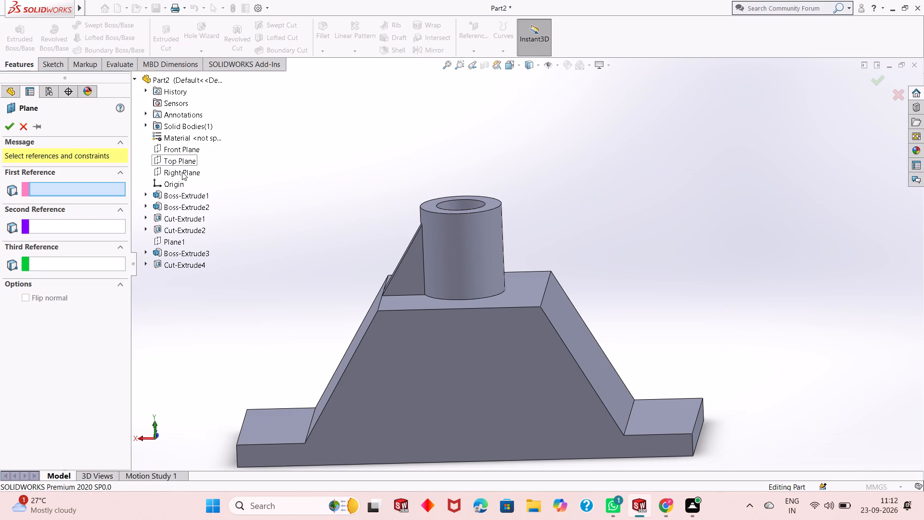
pyautogui.click(182, 172)
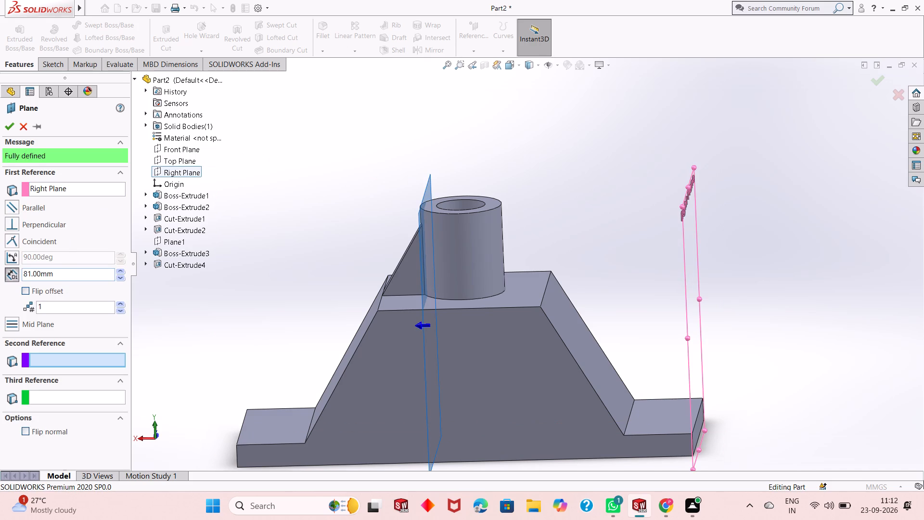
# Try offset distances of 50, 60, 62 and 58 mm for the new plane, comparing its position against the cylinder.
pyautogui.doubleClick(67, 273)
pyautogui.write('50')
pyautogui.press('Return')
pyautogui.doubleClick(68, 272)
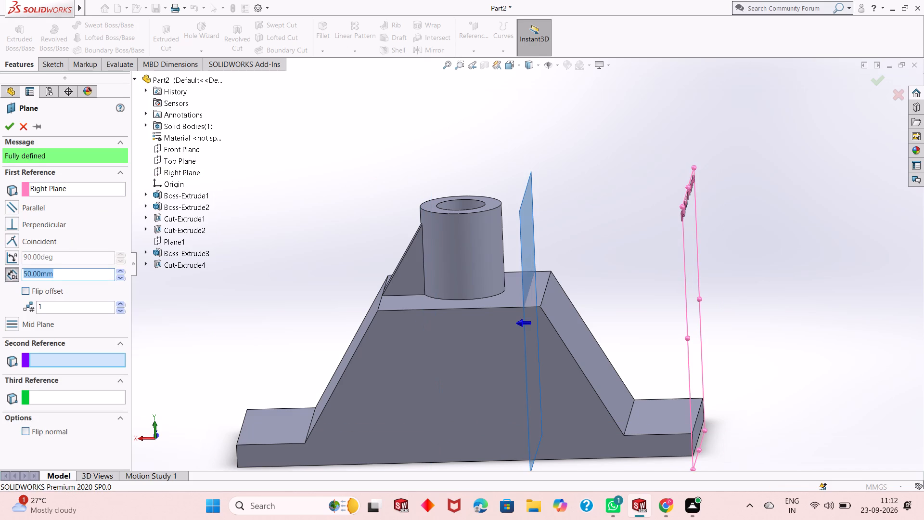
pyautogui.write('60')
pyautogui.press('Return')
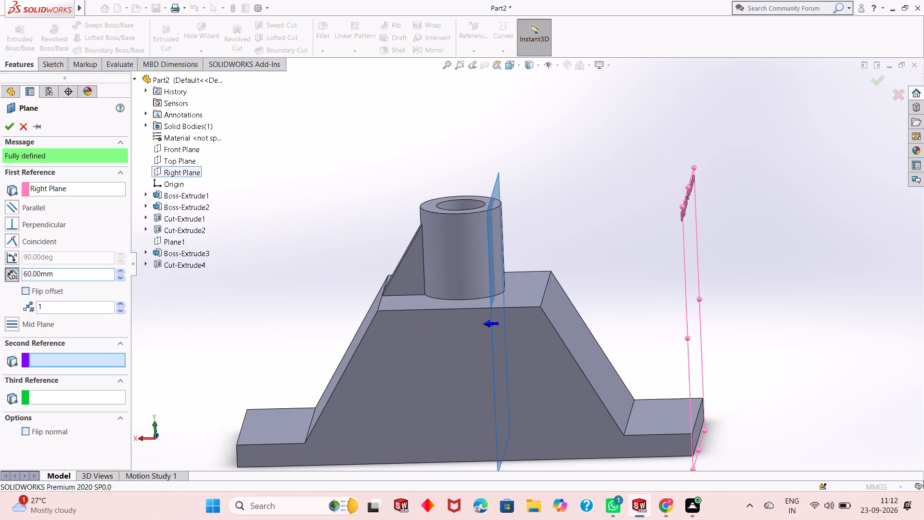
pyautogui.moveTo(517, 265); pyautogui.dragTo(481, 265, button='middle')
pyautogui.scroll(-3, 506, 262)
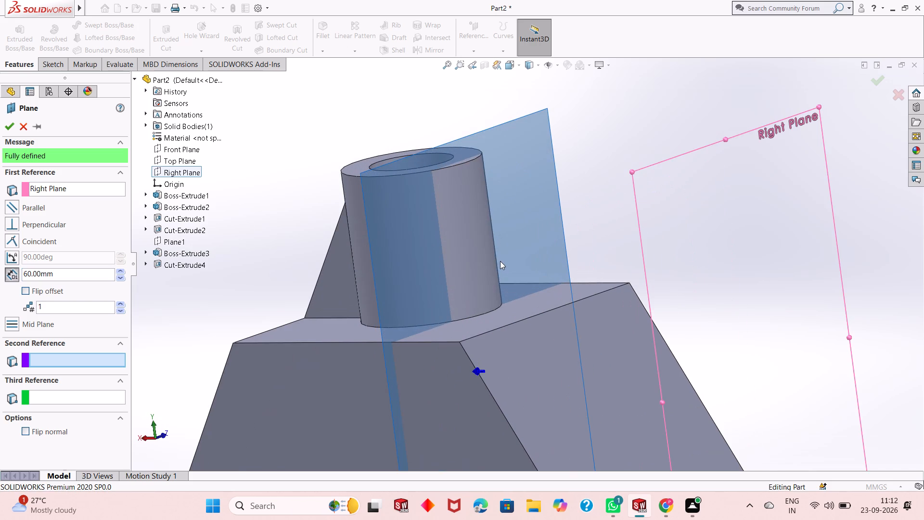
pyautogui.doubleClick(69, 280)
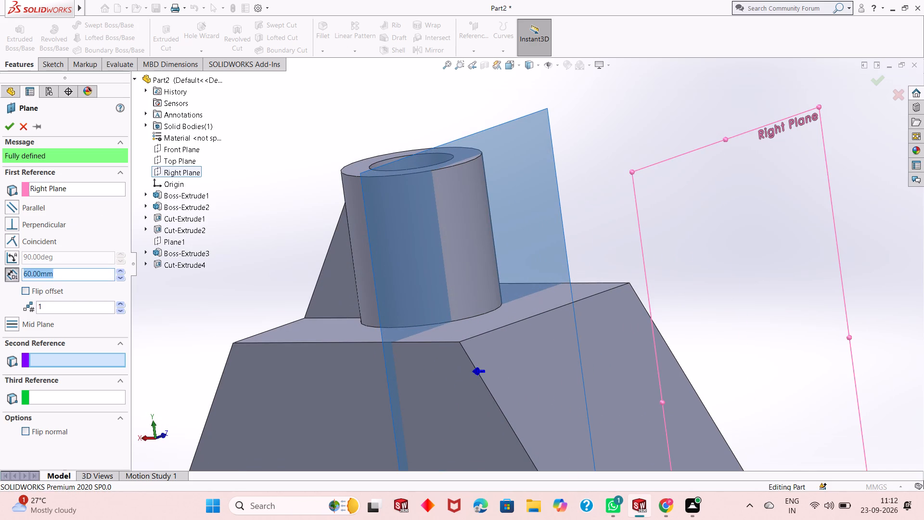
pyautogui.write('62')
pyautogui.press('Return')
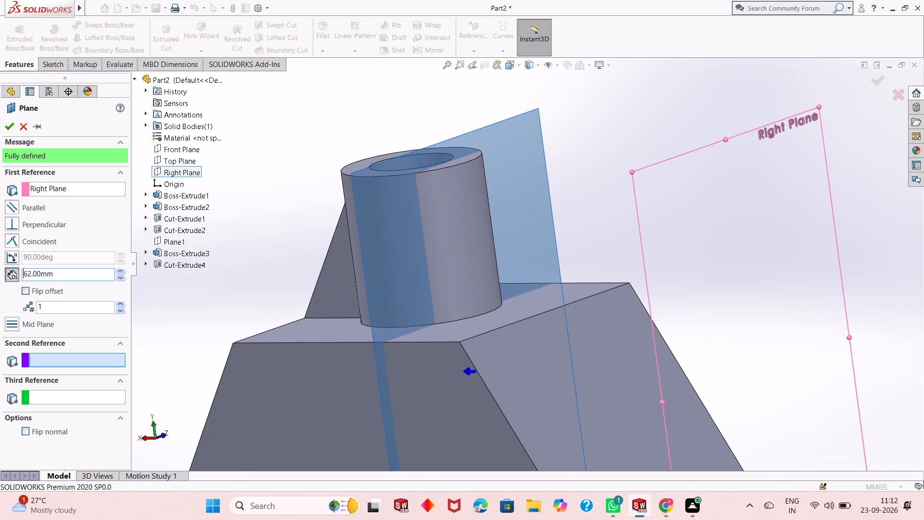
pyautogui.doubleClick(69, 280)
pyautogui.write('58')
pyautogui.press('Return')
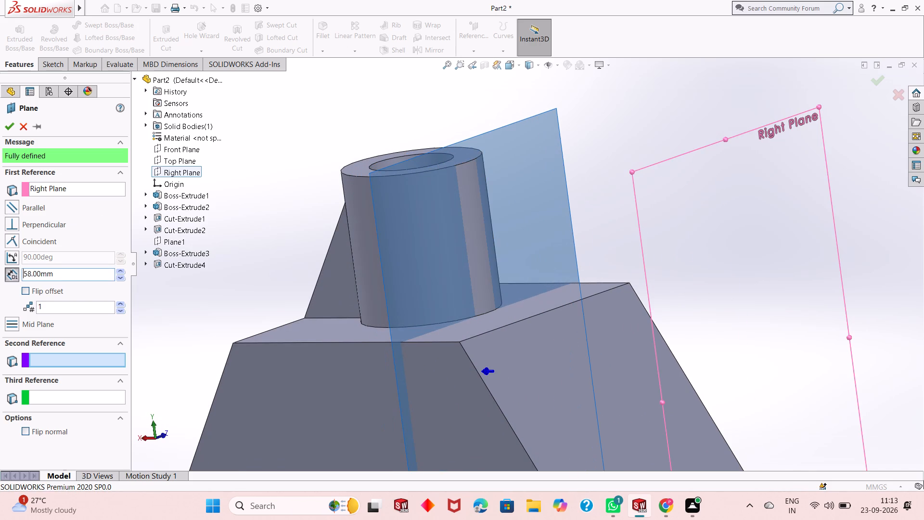
# Set the plane's offset from the Right Plane to 59 mm and create it.
pyautogui.doubleClick(69, 281)
pyautogui.write('59')
pyautogui.press('Return')
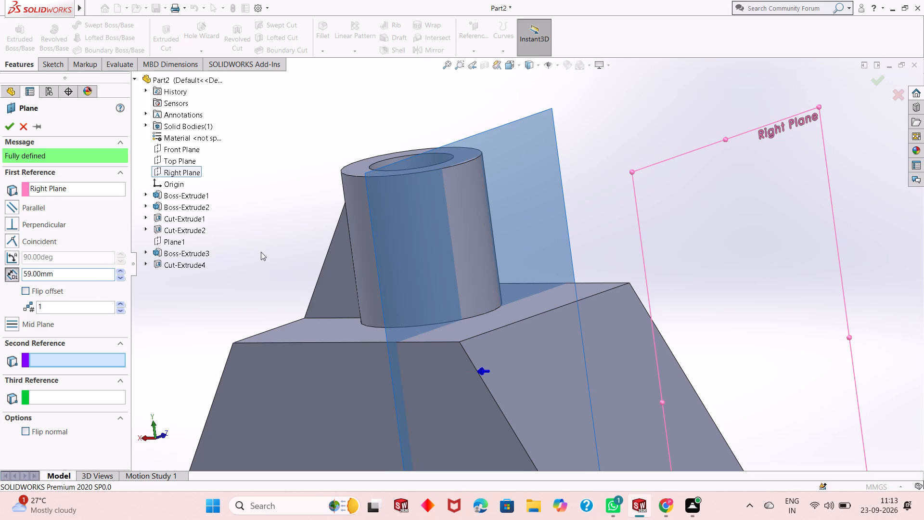
pyautogui.moveTo(545, 363); pyautogui.dragTo(514, 388, button='middle')
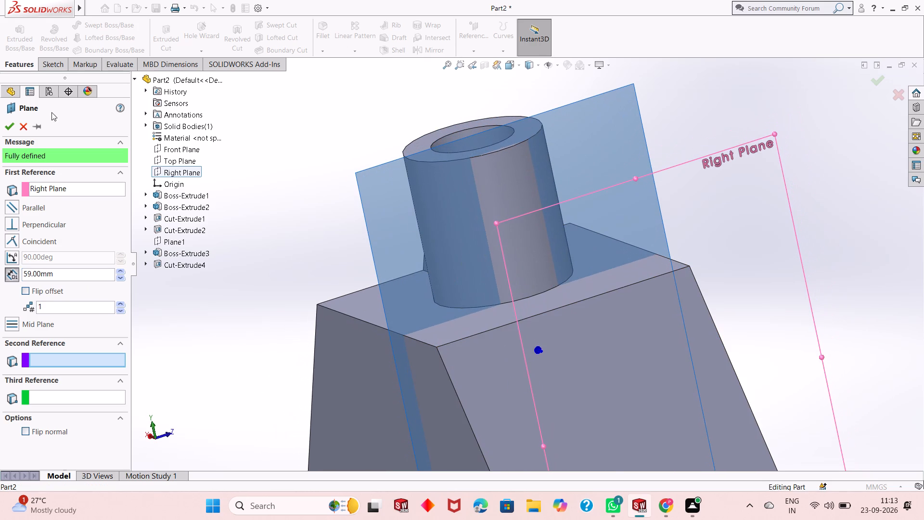
pyautogui.click(3, 127)
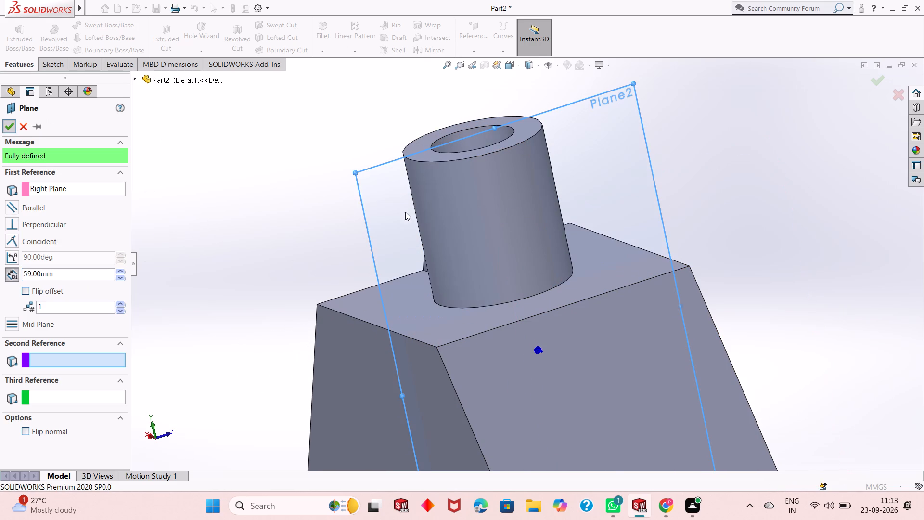
# On the new plane, sketch a corner rectangle about 6.4 mm wide from near the cylinder's top down to the block's top edge.
pyautogui.rightClick(597, 128)
pyautogui.click(619, 109)
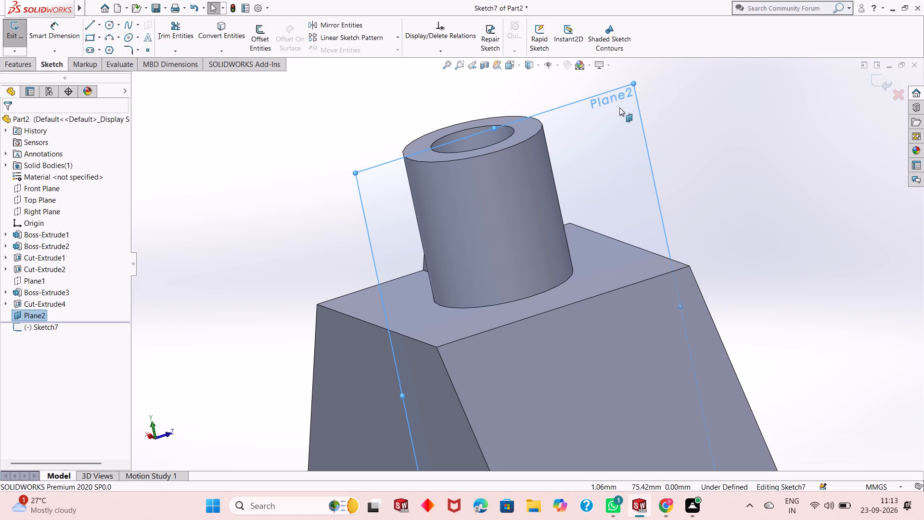
pyautogui.hotkey('ctrl', '8')
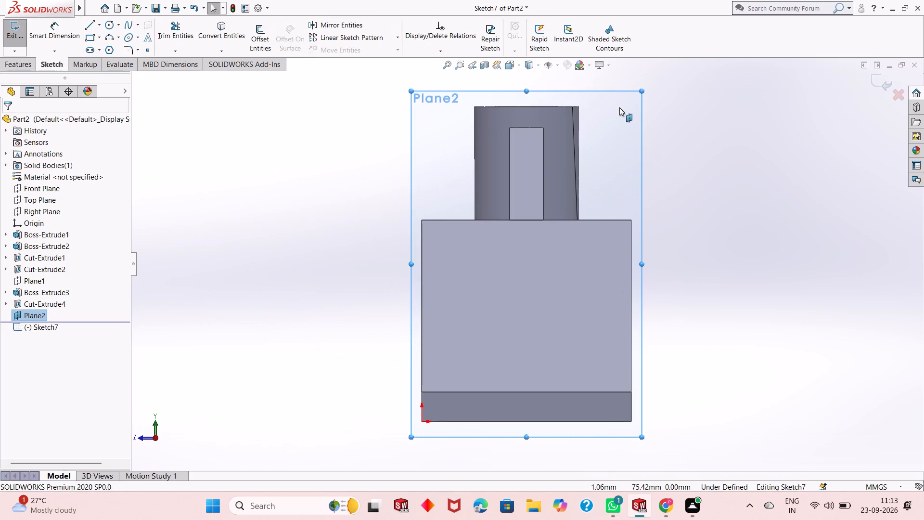
pyautogui.hotkey('ctrl', '8')
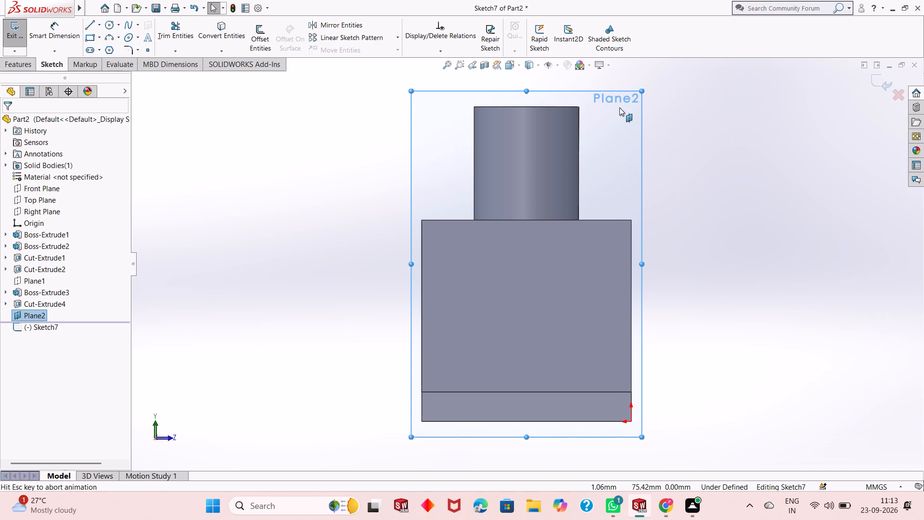
pyautogui.scroll(-2, 605, 197)
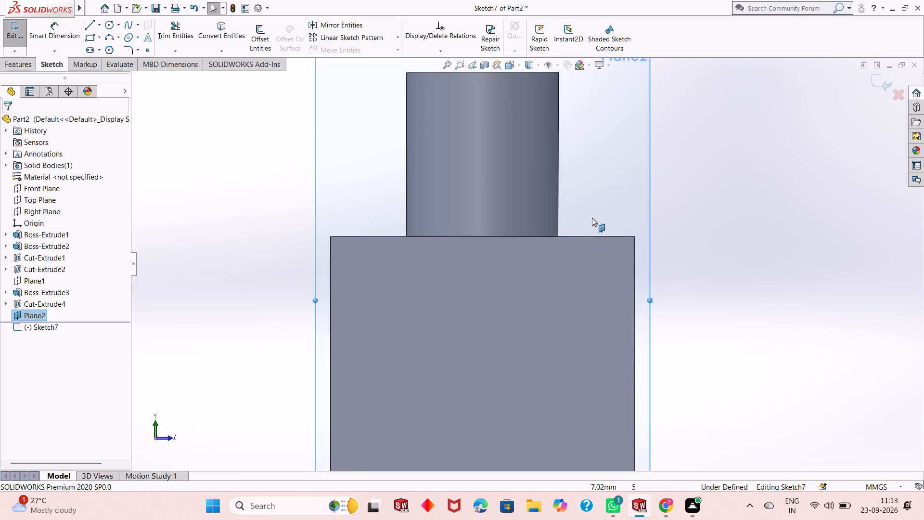
pyautogui.scroll(1, 592, 218)
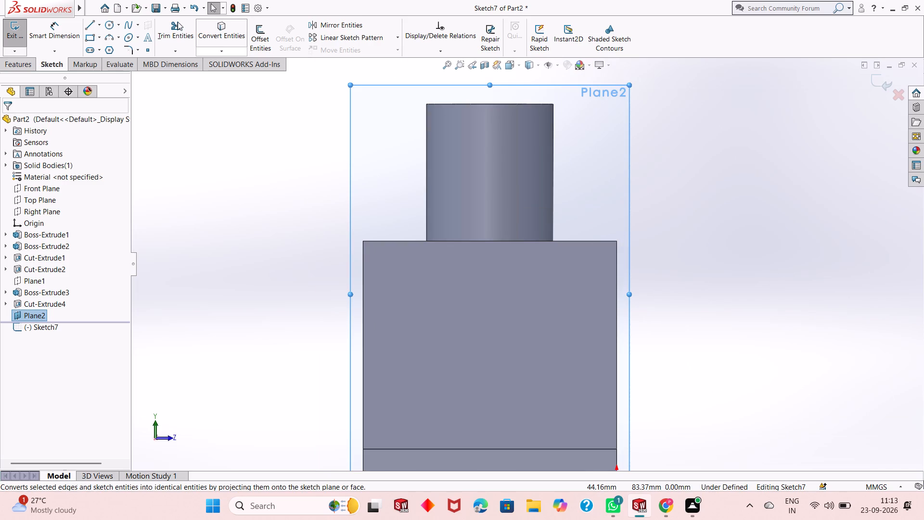
pyautogui.click(89, 37)
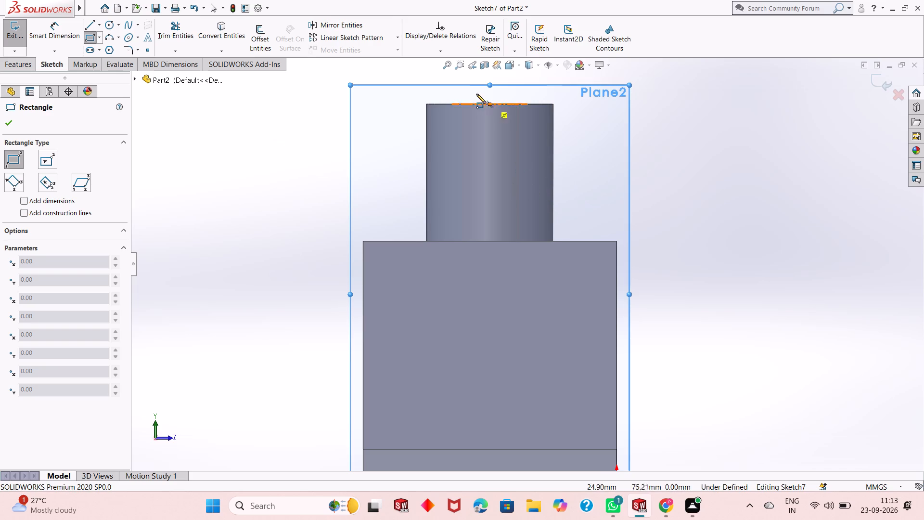
pyautogui.click(468, 119)
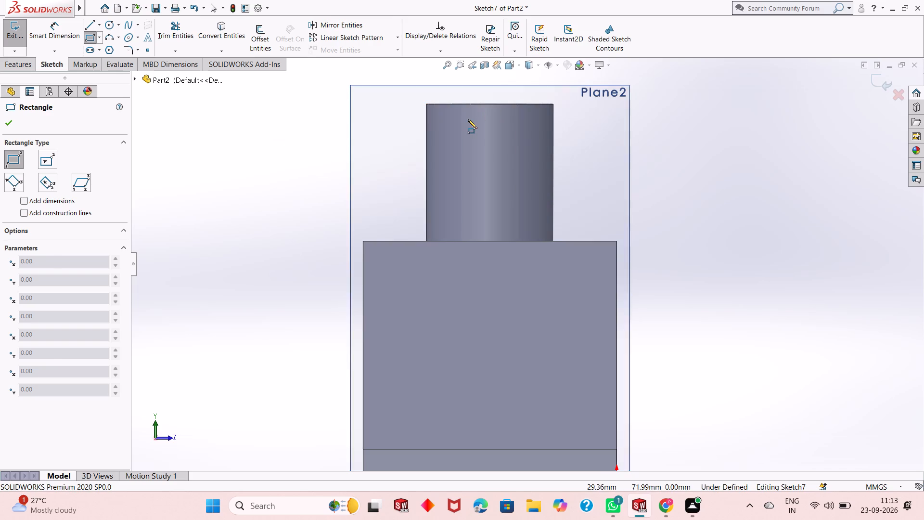
pyautogui.click(500, 242)
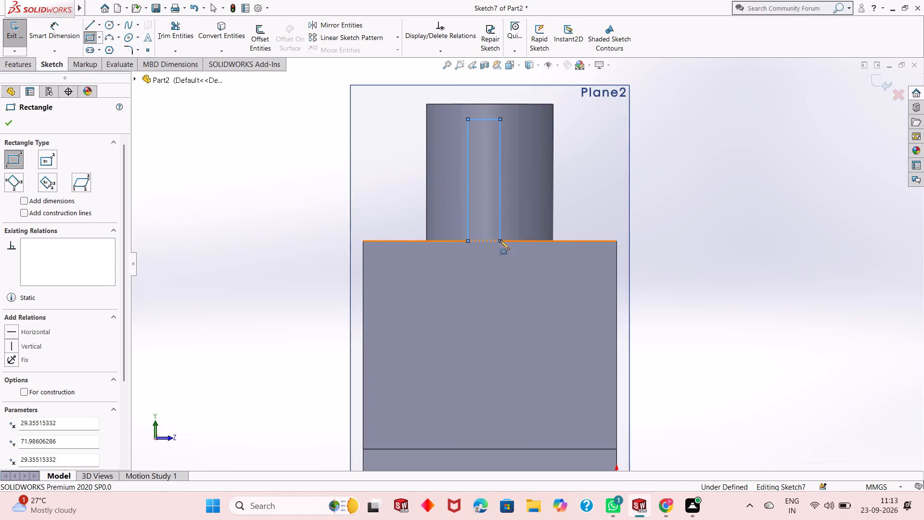
pyautogui.click(9, 120)
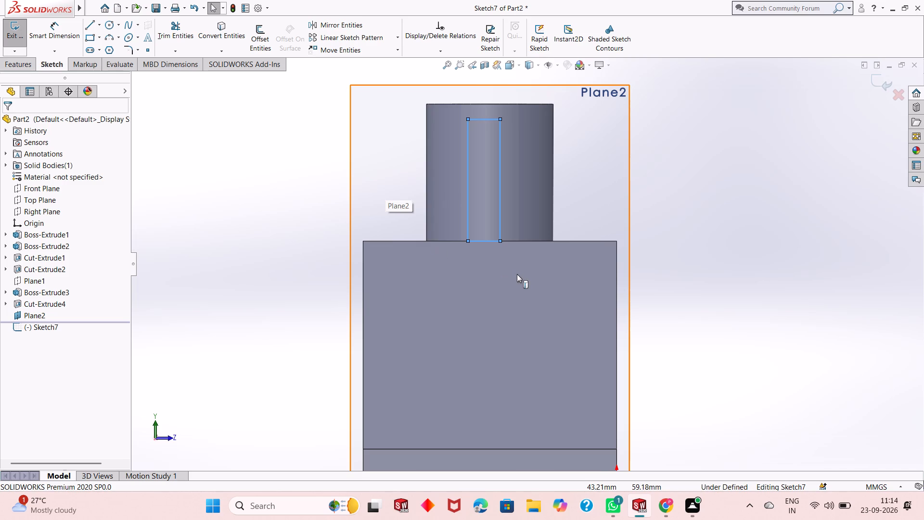
# Dimension the rectangle's top line to set its width to 8 mm.
pyautogui.moveTo(521, 276); pyautogui.dragTo(504, 289, button='middle')
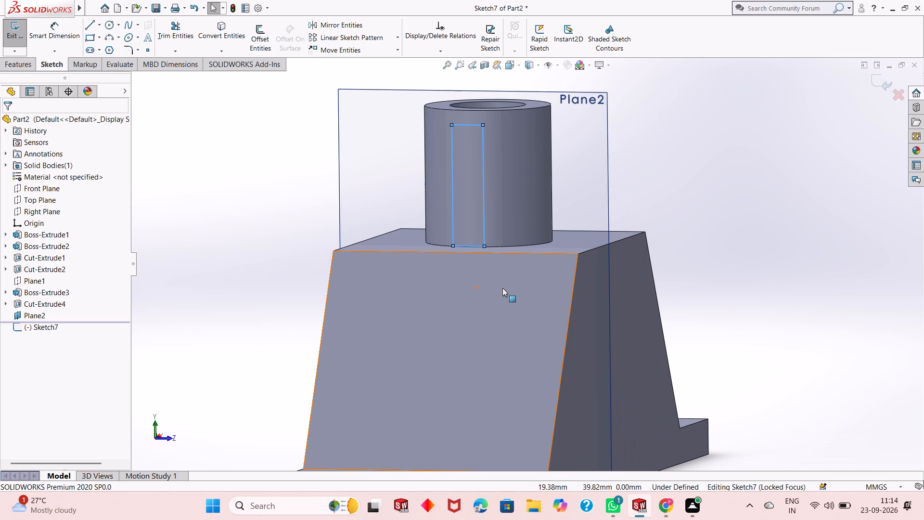
pyautogui.hotkey('ctrl', '8')
pyautogui.hotkey('ctrl', '8')
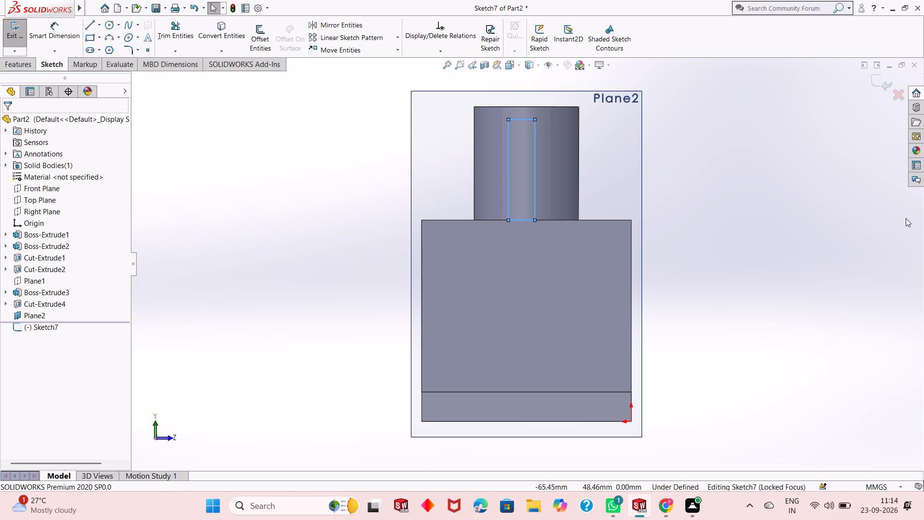
pyautogui.scroll(-5, 516, 219)
pyautogui.scroll(2, 515, 219)
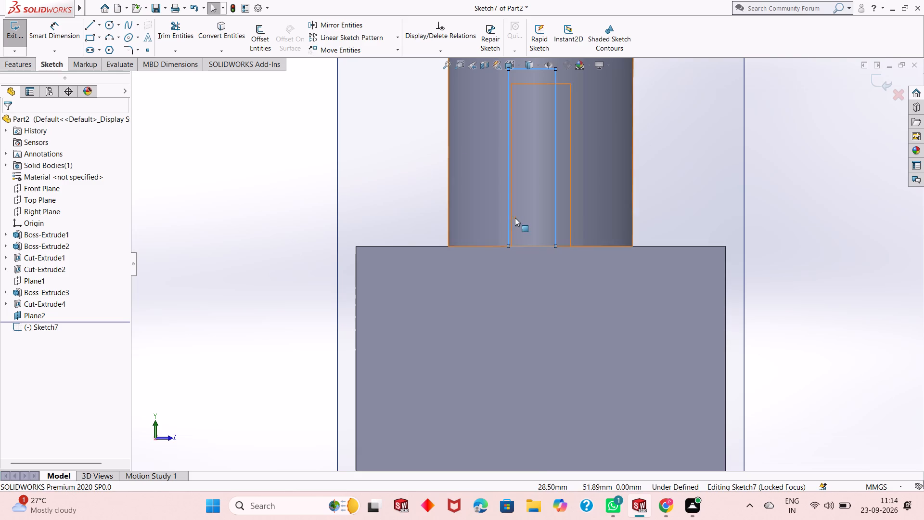
pyautogui.click(68, 32)
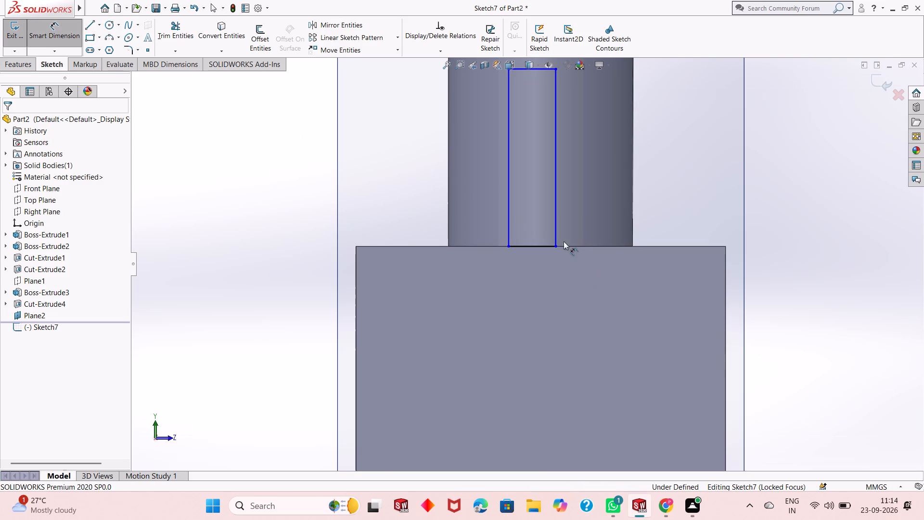
pyautogui.scroll(2, 549, 250)
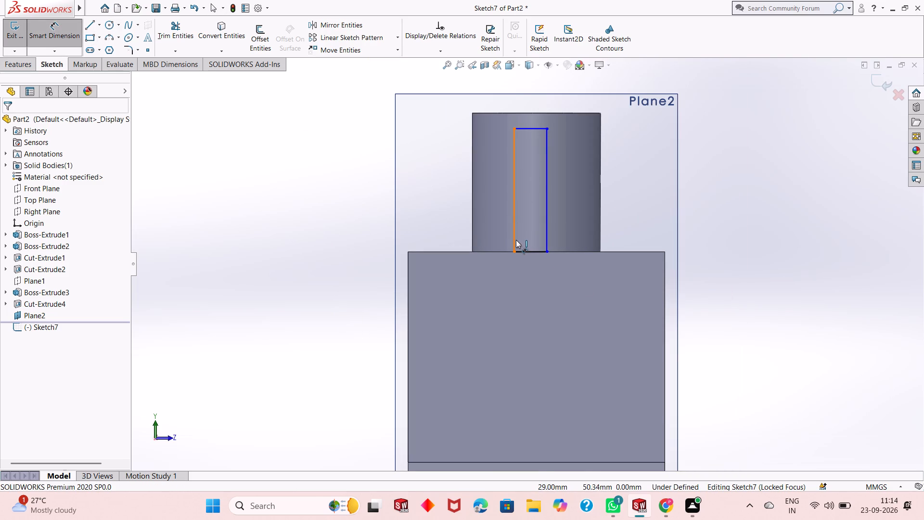
pyautogui.click(534, 129)
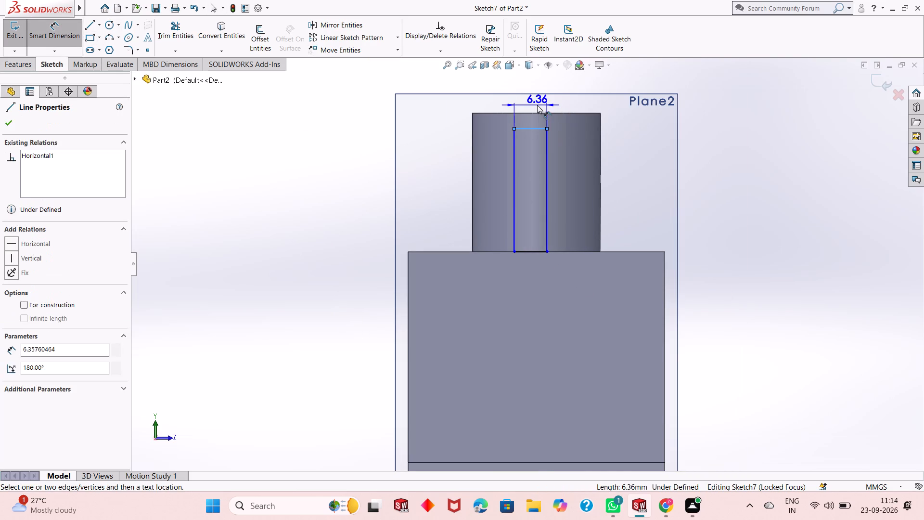
pyautogui.click(537, 105)
pyautogui.press('8')
pyautogui.press('Return')
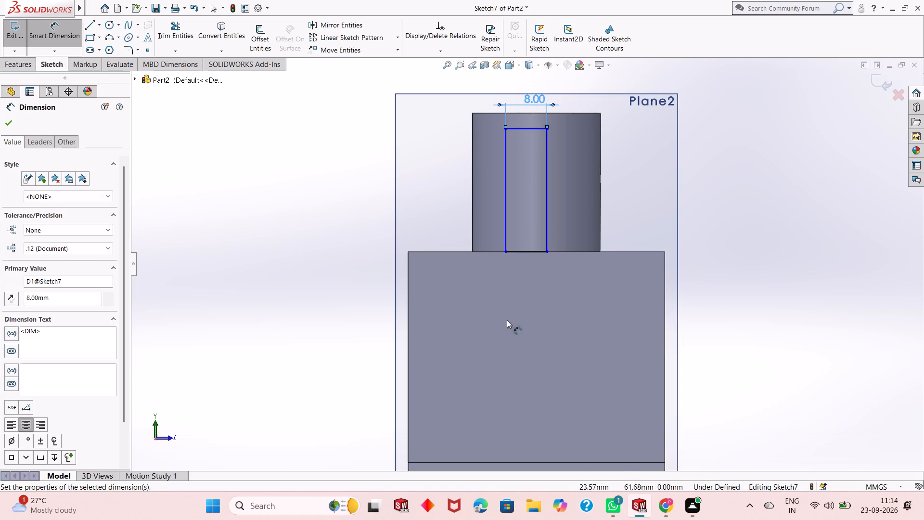
# Dimension the rectangle's lower corner 21 mm horizontally from the body's bottom corner opposite the origin.
pyautogui.scroll(3, 547, 299)
pyautogui.scroll(-1, 566, 503)
pyautogui.scroll(-1, 536, 287)
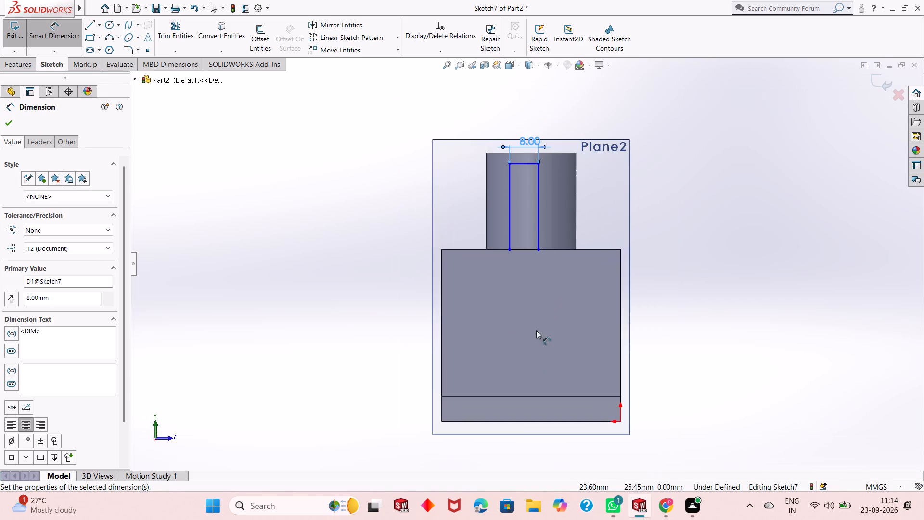
pyautogui.scroll(-1, 516, 342)
pyautogui.click(509, 225)
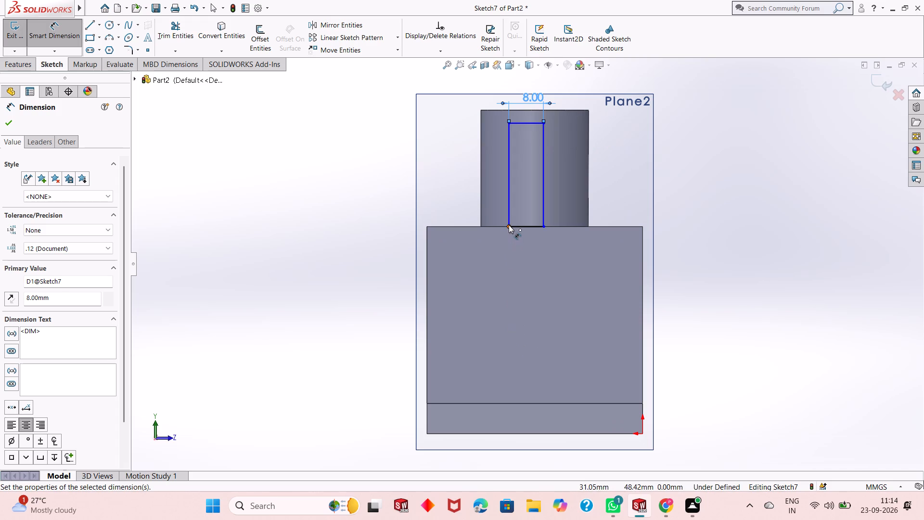
pyautogui.click(427, 434)
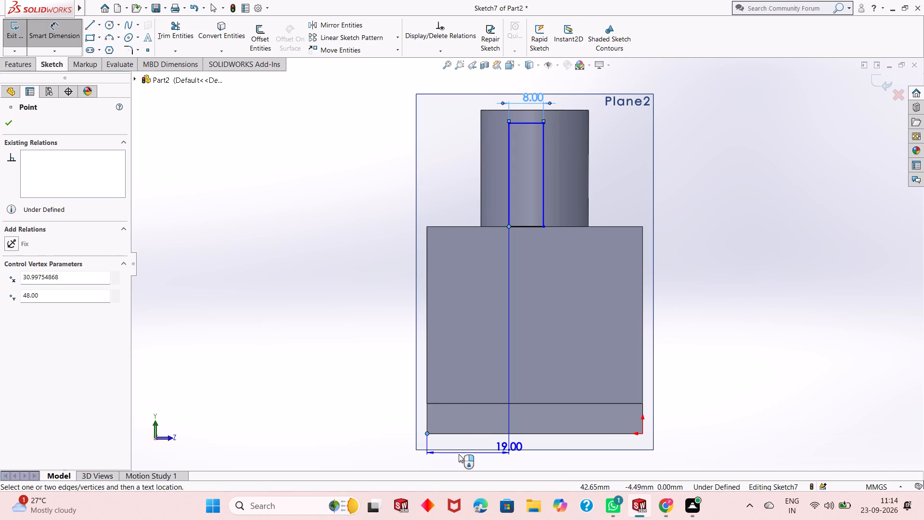
pyautogui.click(459, 460)
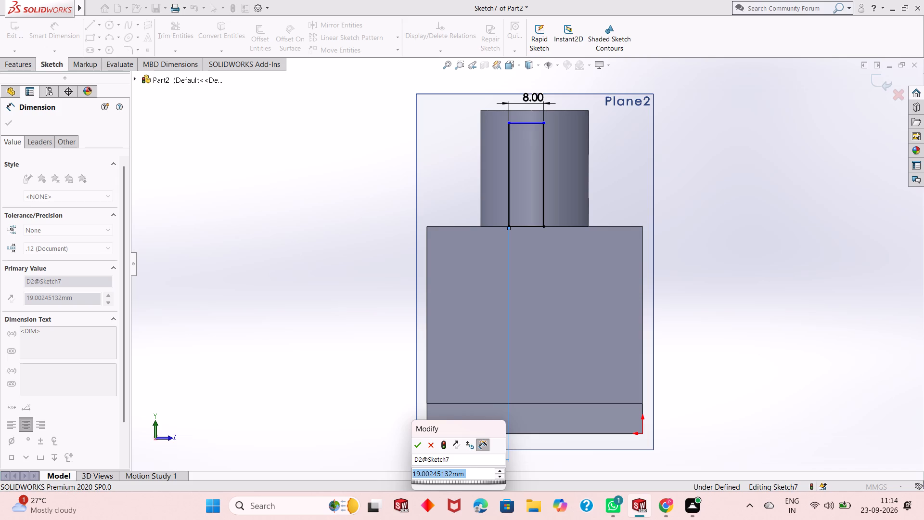
pyautogui.write('21')
pyautogui.press('Return')
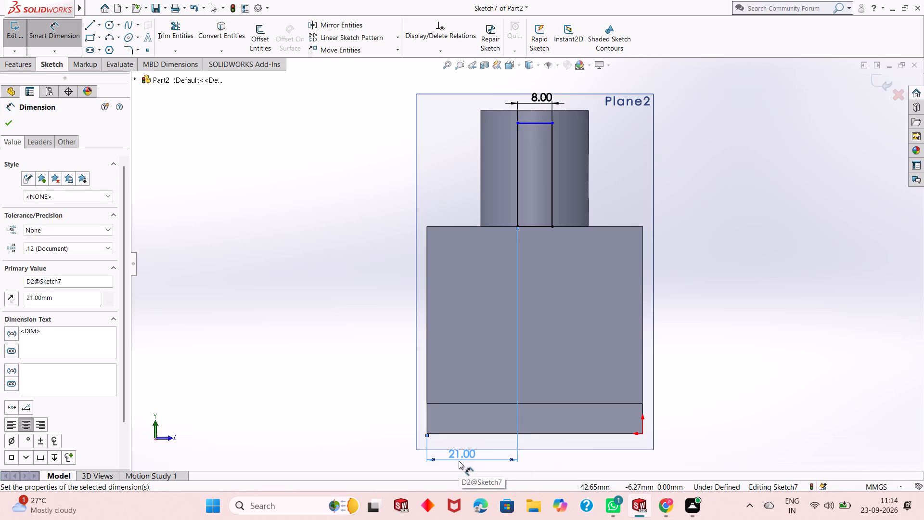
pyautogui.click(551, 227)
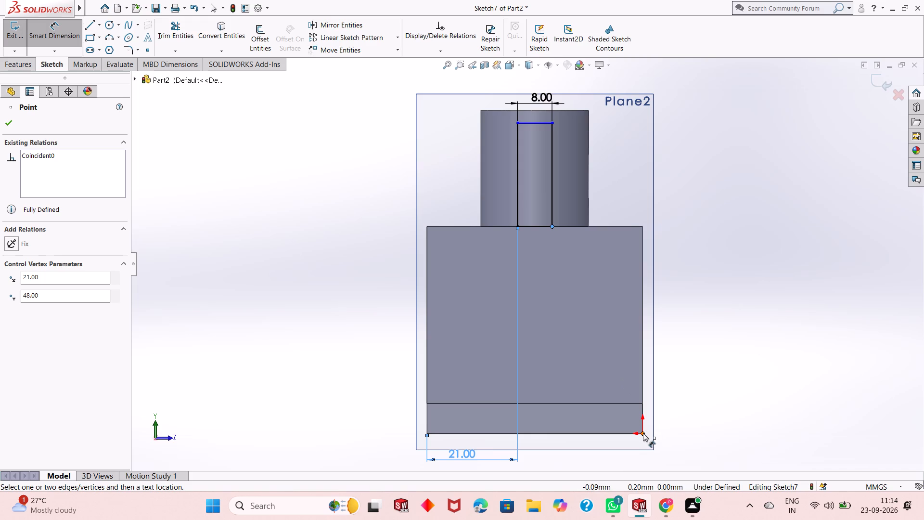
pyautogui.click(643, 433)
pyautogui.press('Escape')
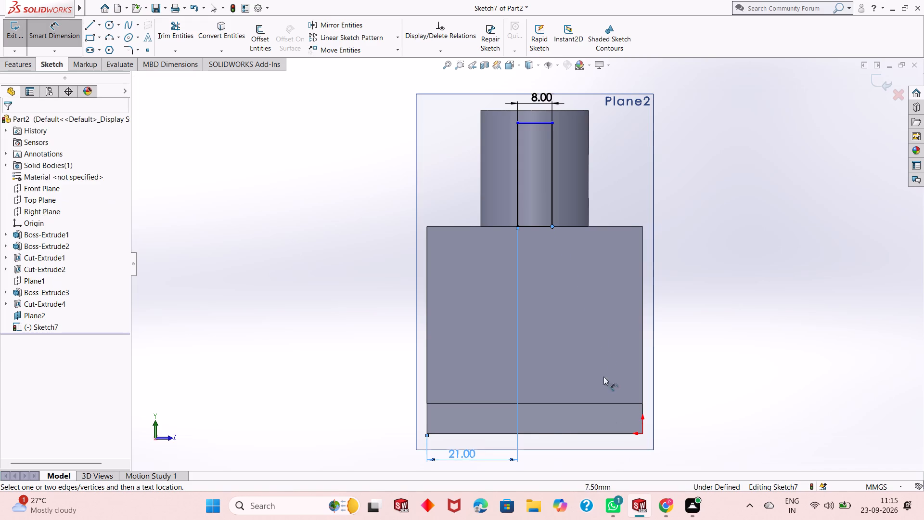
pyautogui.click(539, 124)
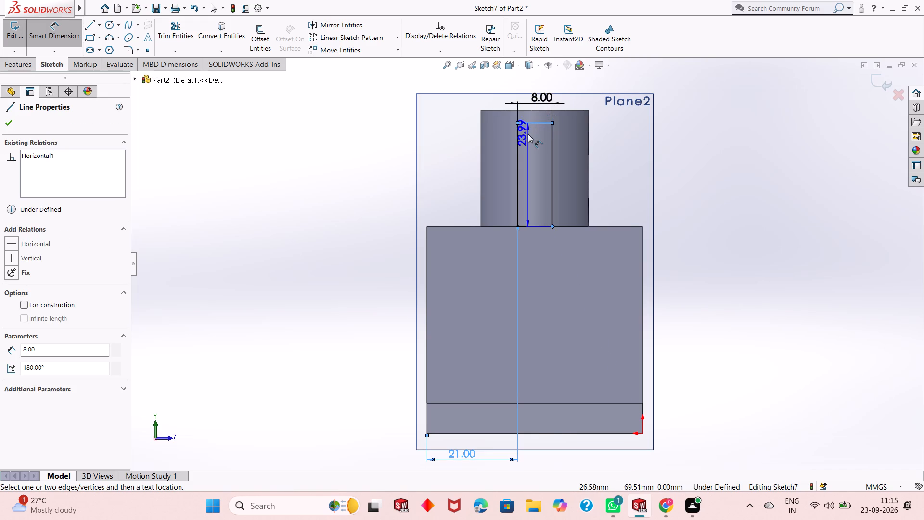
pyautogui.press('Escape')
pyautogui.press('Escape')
# Dimension the rectangle's top line 5 mm below the cylinder's top edge, and leave the dimension tool.
pyautogui.click(535, 125)
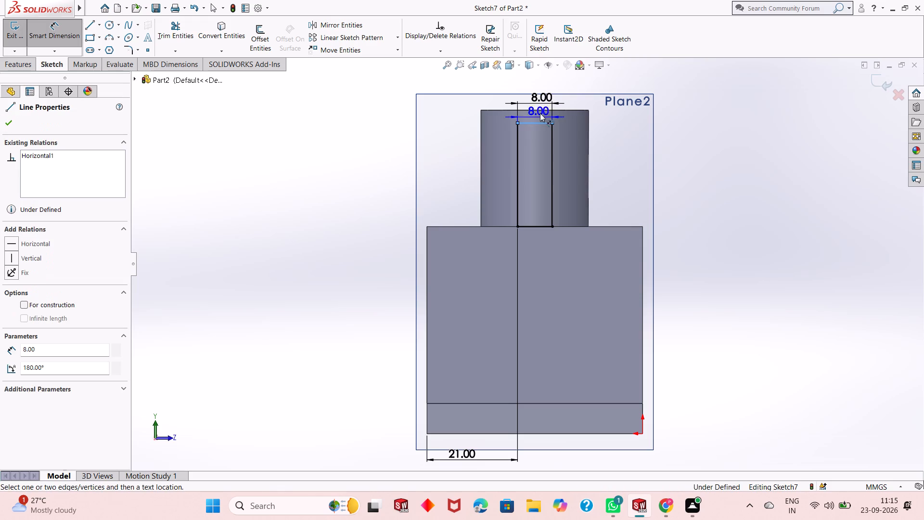
pyautogui.click(540, 111)
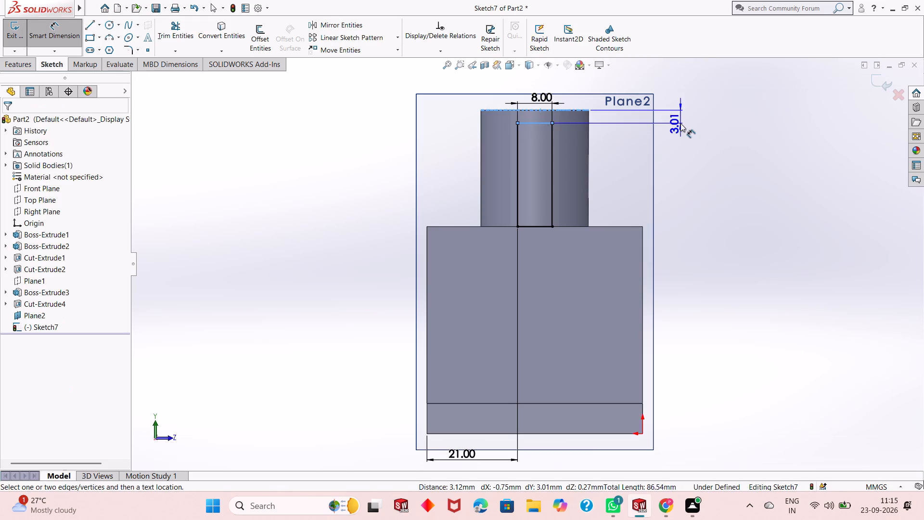
pyautogui.click(680, 123)
pyautogui.press('5')
pyautogui.press('Return')
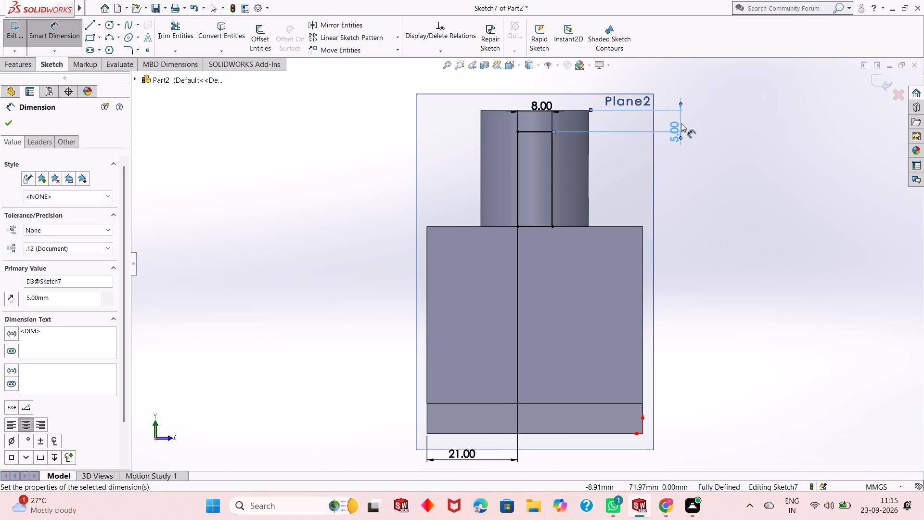
pyautogui.rightClick(685, 165)
pyautogui.click(701, 193)
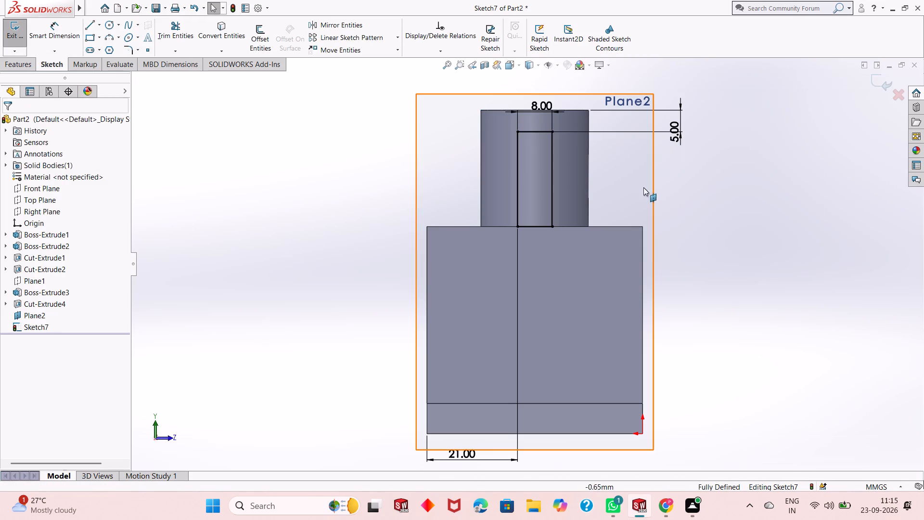
# Extrude the rectangle 14 mm as a merged blind boss, with the direction reversed so it runs away from the cylinder to the block's edge.
pyautogui.moveTo(584, 187); pyautogui.dragTo(628, 224, button='middle')
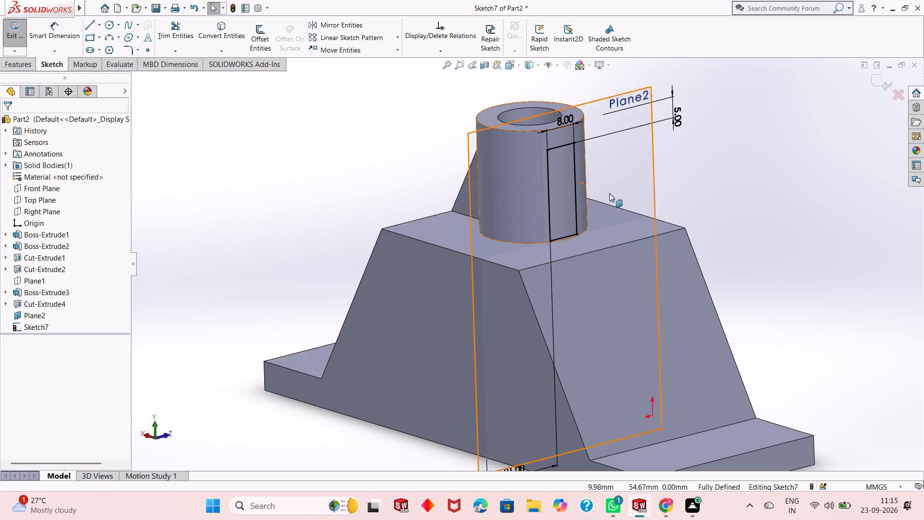
pyautogui.scroll(-2, 609, 193)
pyautogui.moveTo(587, 233); pyautogui.dragTo(598, 221, button='middle')
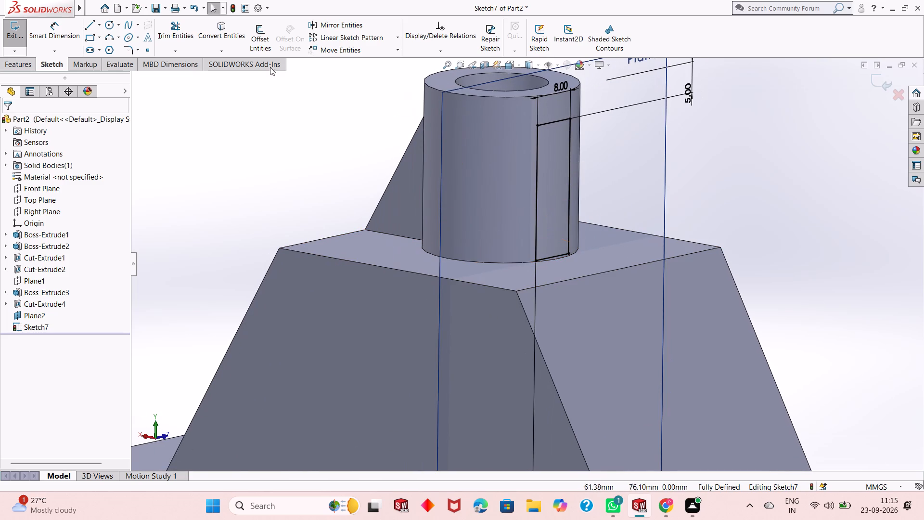
pyautogui.click(26, 64)
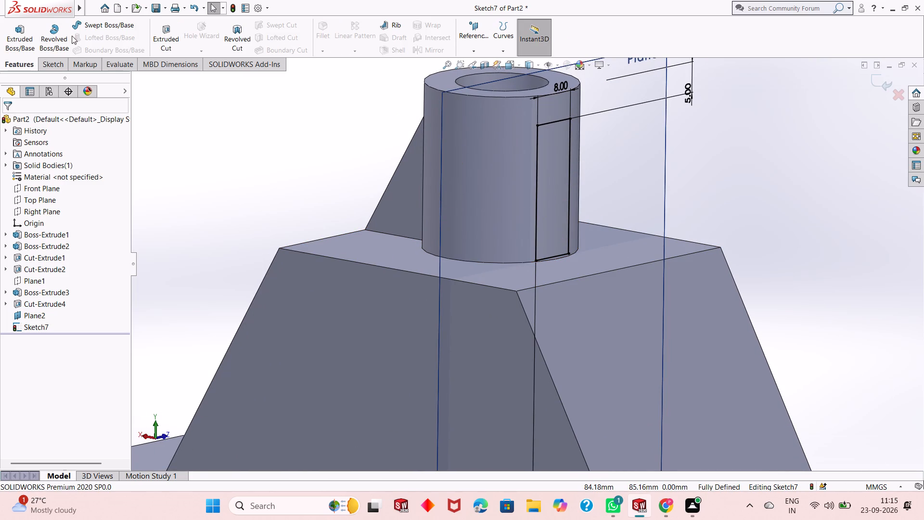
pyautogui.click(7, 38)
pyautogui.moveTo(508, 161); pyautogui.dragTo(539, 141, button='middle')
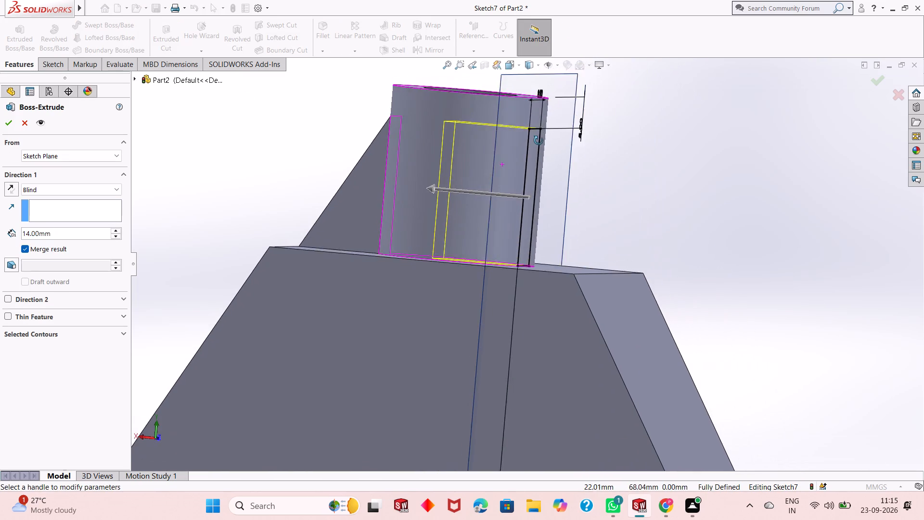
pyautogui.moveTo(539, 141); pyautogui.dragTo(532, 170, button='middle')
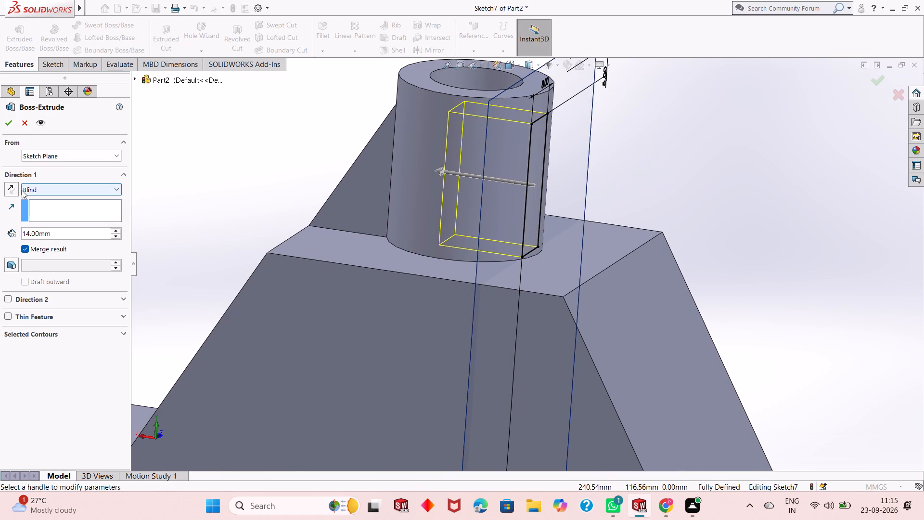
pyautogui.click(14, 191)
pyautogui.scroll(-3, 588, 210)
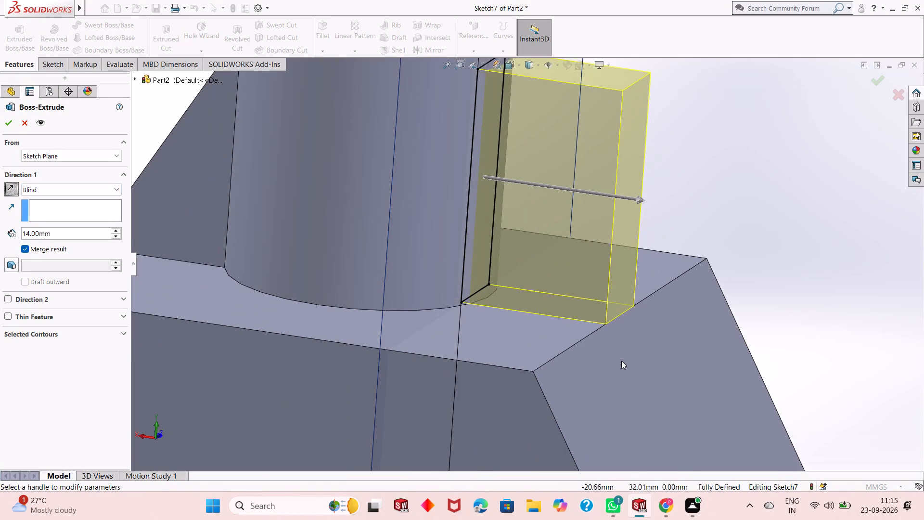
pyautogui.scroll(-4, 621, 361)
pyautogui.scroll(-1, 603, 314)
pyautogui.moveTo(603, 315); pyautogui.dragTo(603, 286, button='middle')
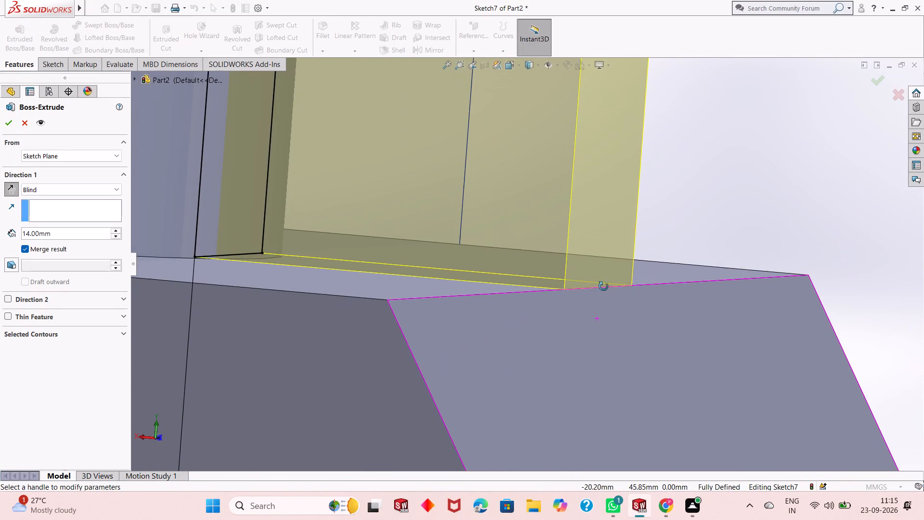
pyautogui.moveTo(603, 286); pyautogui.dragTo(617, 307, button='middle')
pyautogui.scroll(-2, 610, 303)
pyautogui.scroll(-4, 531, 282)
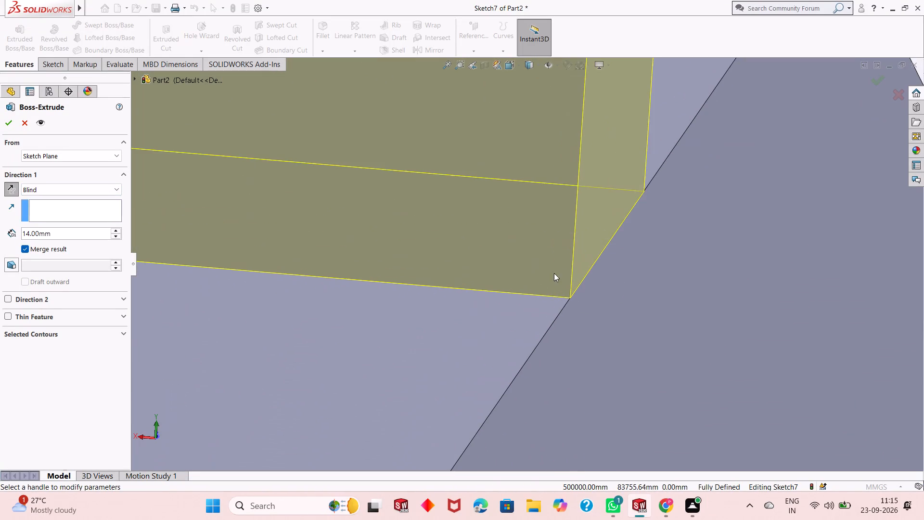
pyautogui.scroll(-3, 578, 277)
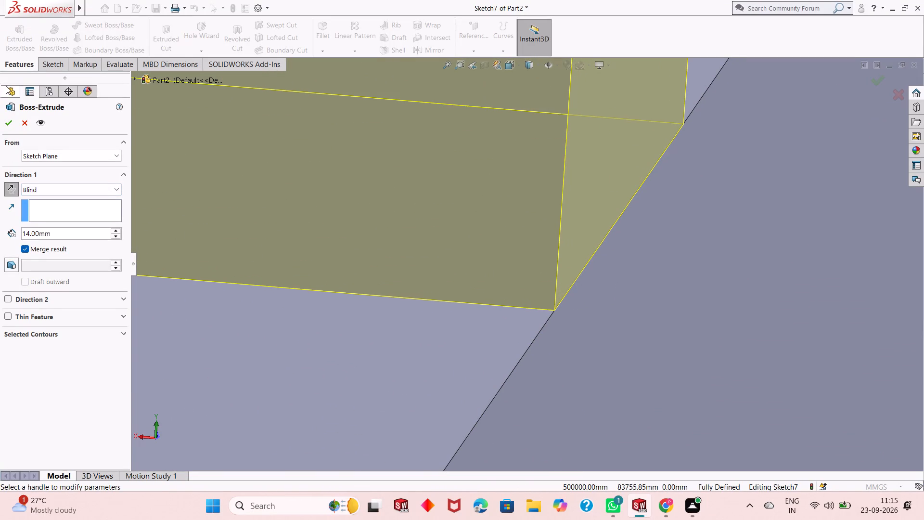
pyautogui.click(6, 126)
# Hide the offset plane that was used for the new rib's sketch.
pyautogui.scroll(6, 384, 276)
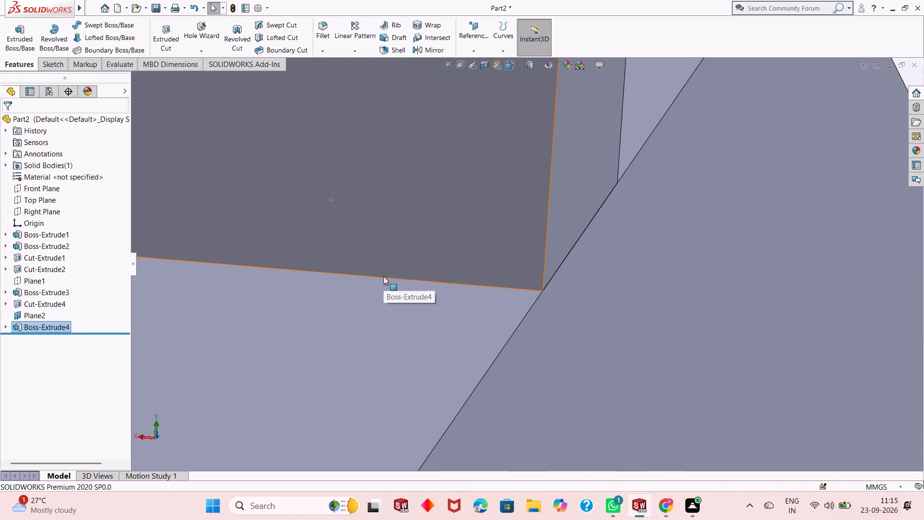
pyautogui.scroll(13, 384, 276)
pyautogui.moveTo(602, 183); pyautogui.dragTo(601, 184, button='middle')
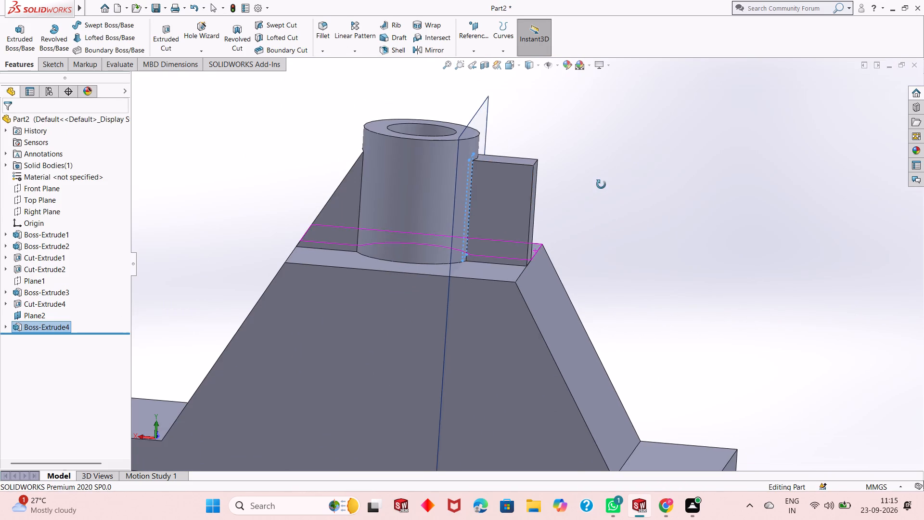
pyautogui.moveTo(601, 184); pyautogui.dragTo(590, 206, button='middle')
pyautogui.scroll(-2, 569, 198)
pyautogui.click(540, 188)
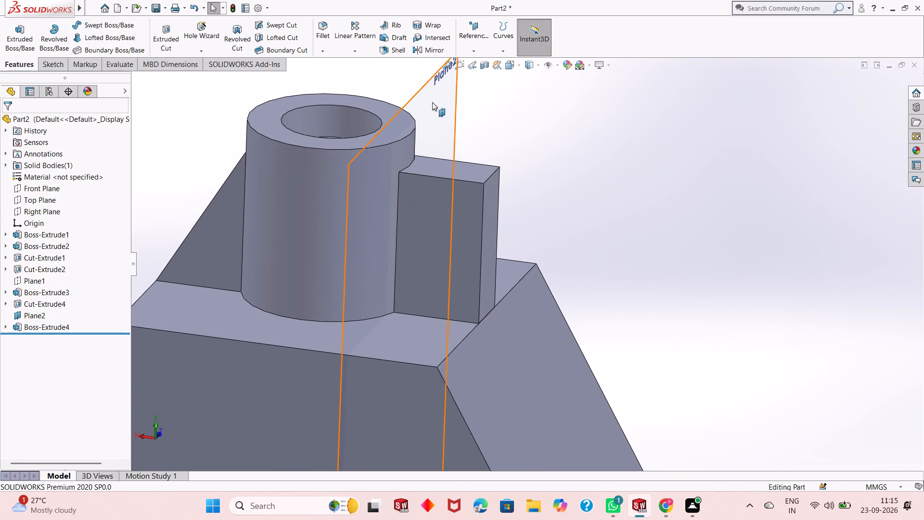
pyautogui.rightClick(432, 102)
pyautogui.click(466, 91)
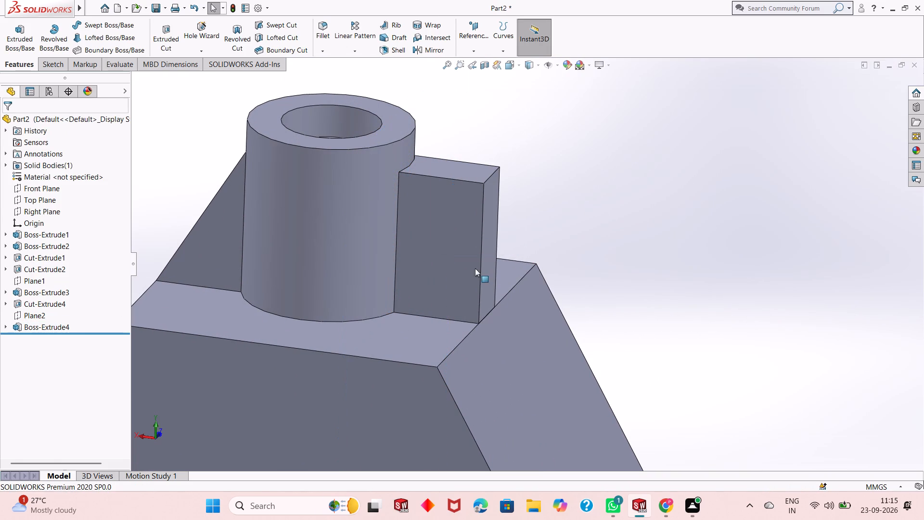
# Start a sketch on the new rib block's front face and draw a diagonal line from its top corner at the cylinder to its bottom outer corner.
pyautogui.click(56, 60)
pyautogui.click(85, 20)
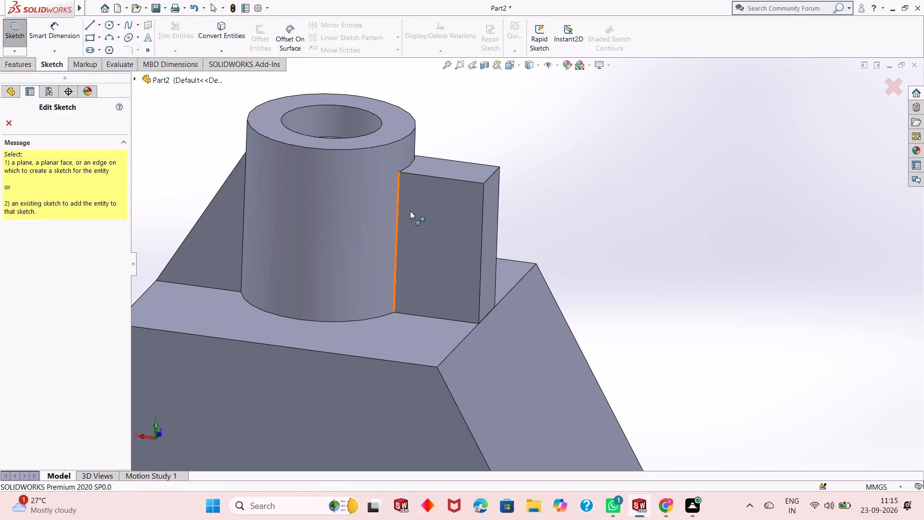
pyautogui.click(447, 218)
pyautogui.scroll(-4, 447, 231)
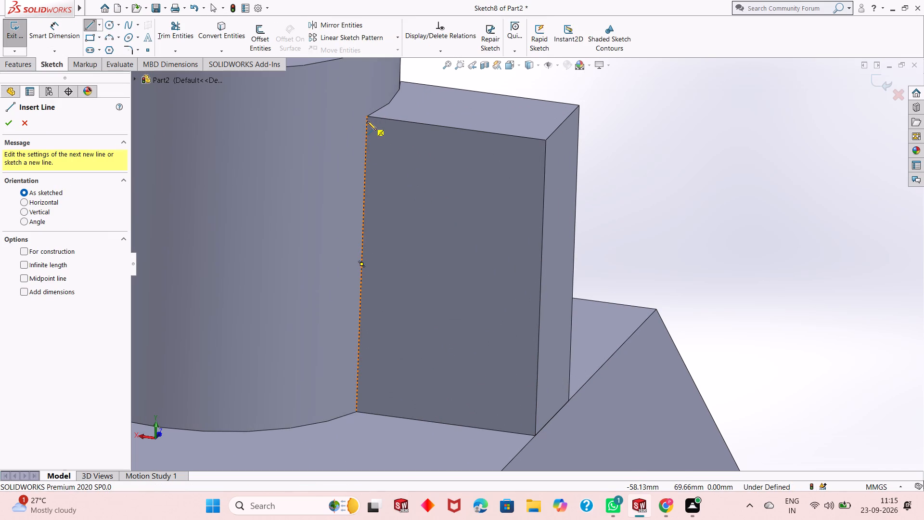
pyautogui.click(367, 116)
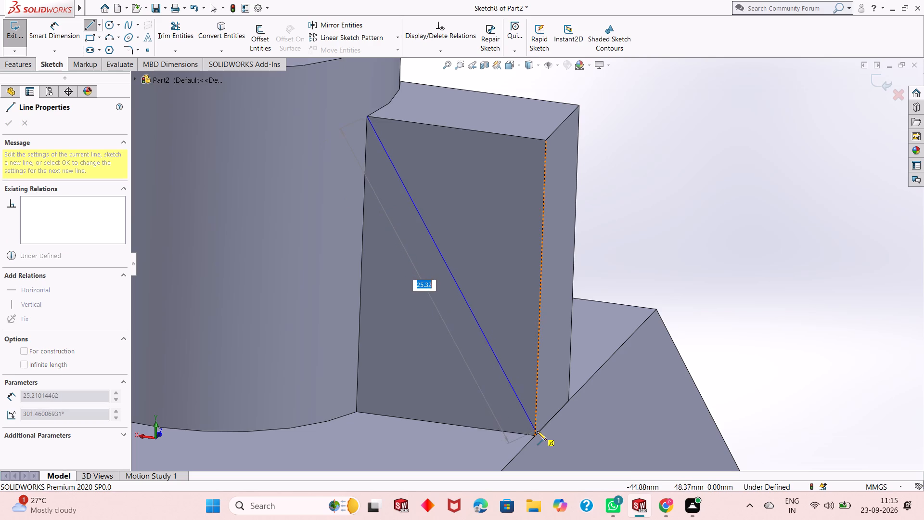
pyautogui.scroll(-9, 537, 431)
pyautogui.scroll(-2, 536, 385)
pyautogui.scroll(-6, 502, 193)
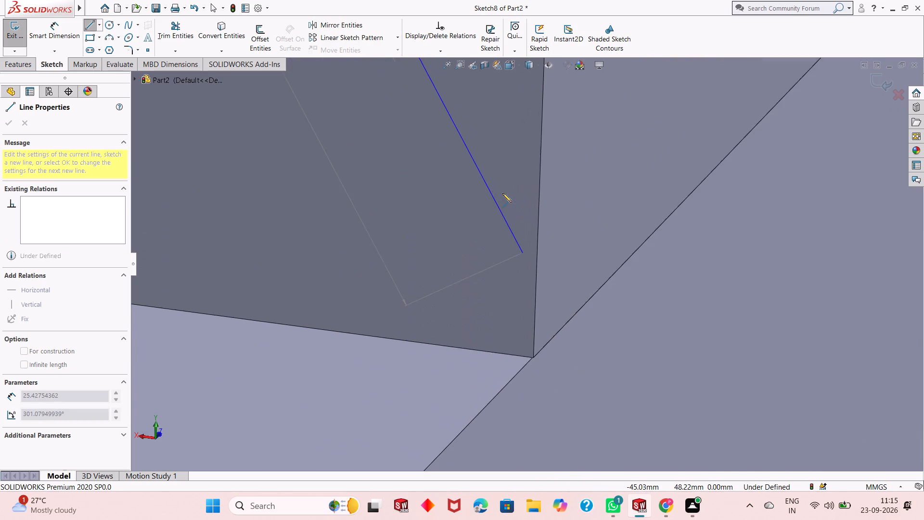
pyautogui.scroll(-4, 502, 193)
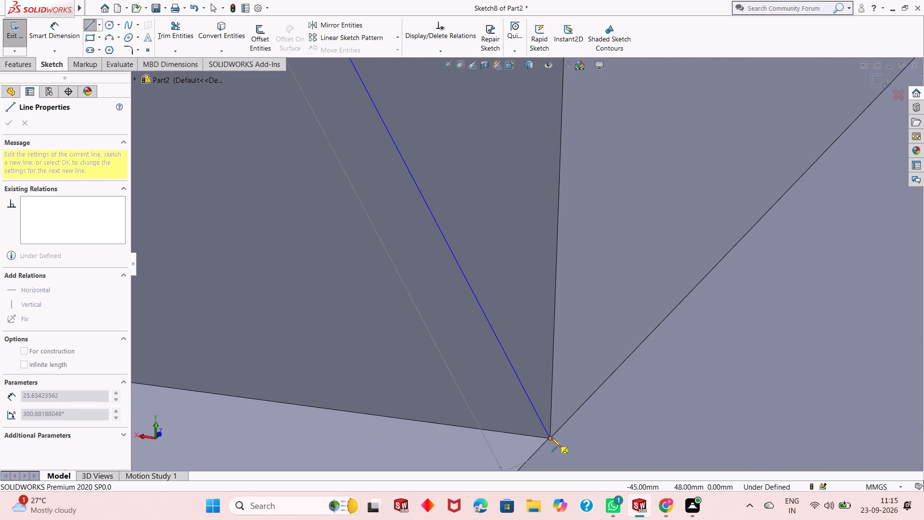
pyautogui.scroll(-6, 553, 437)
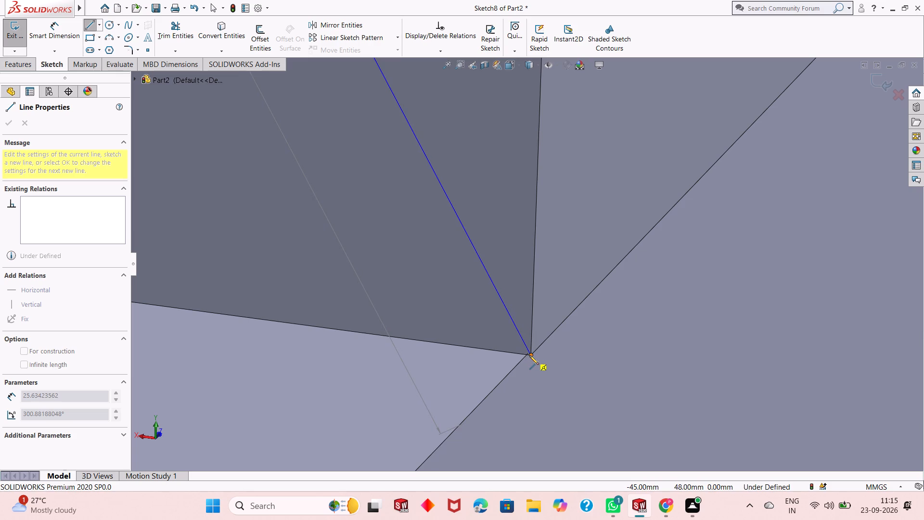
pyautogui.click(529, 355)
# Close the triangle with lines up the block's outer edge and back along its top edge to the cylinder, and leave the Line tool.
pyautogui.scroll(14, 530, 355)
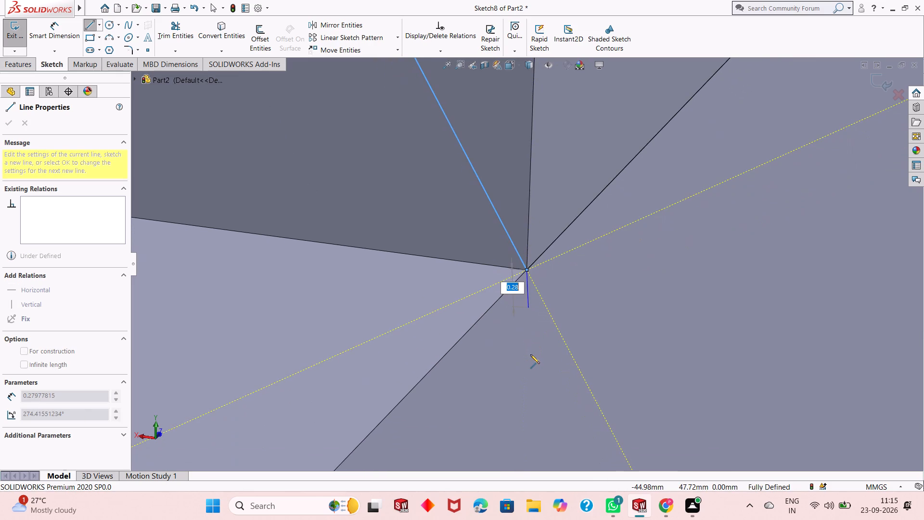
pyautogui.scroll(19, 530, 354)
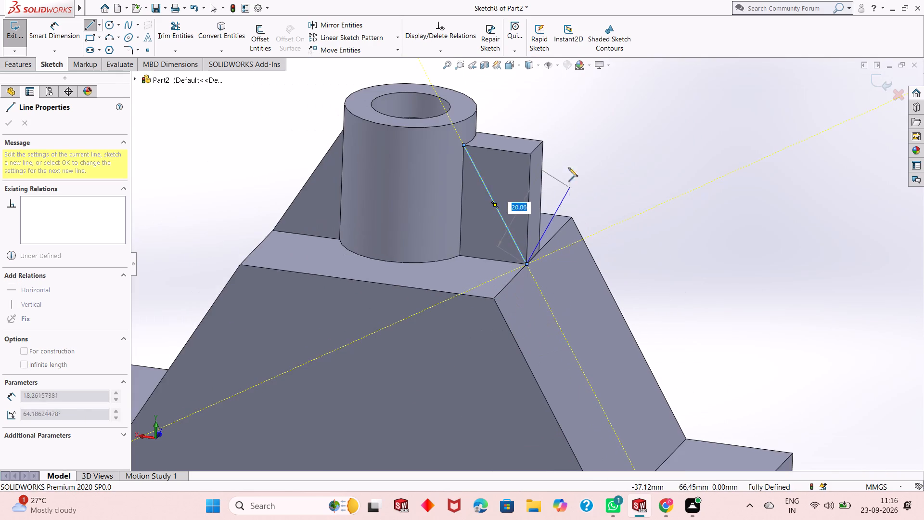
pyautogui.scroll(-5, 547, 138)
pyautogui.scroll(-7, 510, 180)
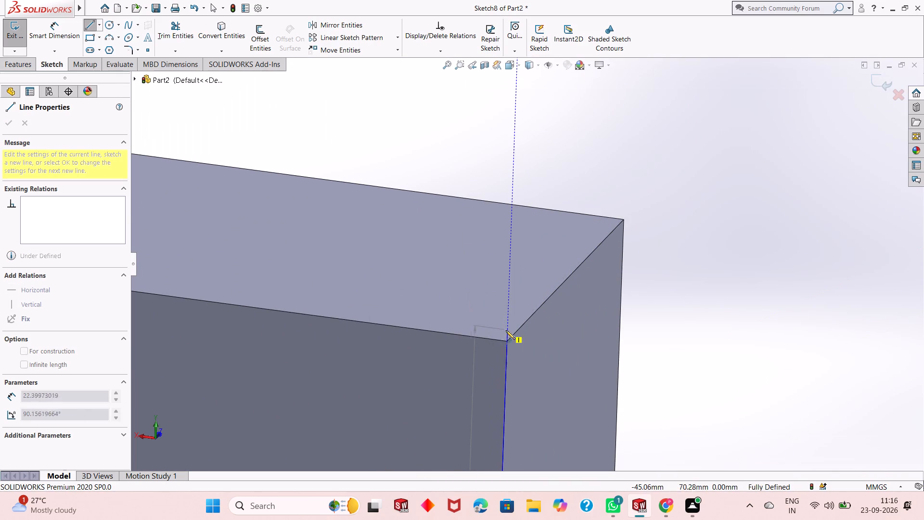
pyautogui.click(508, 340)
pyautogui.scroll(6, 508, 340)
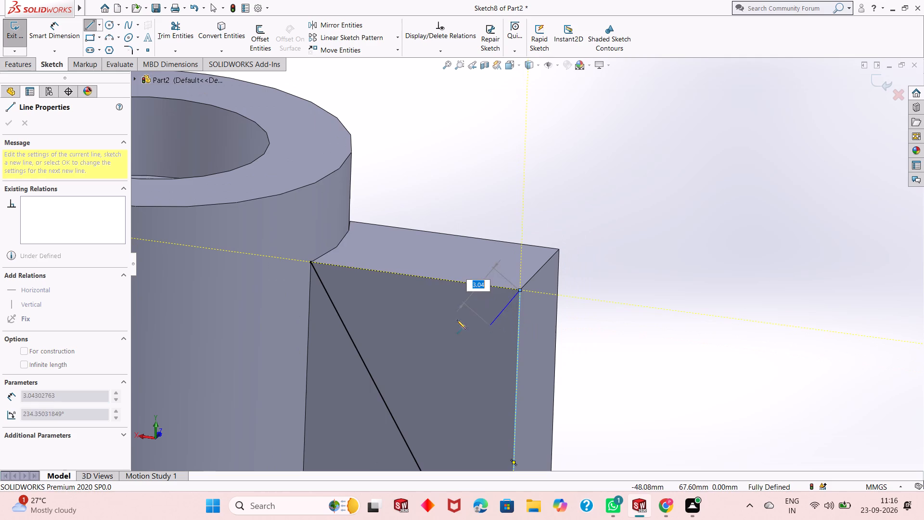
pyautogui.scroll(-7, 310, 262)
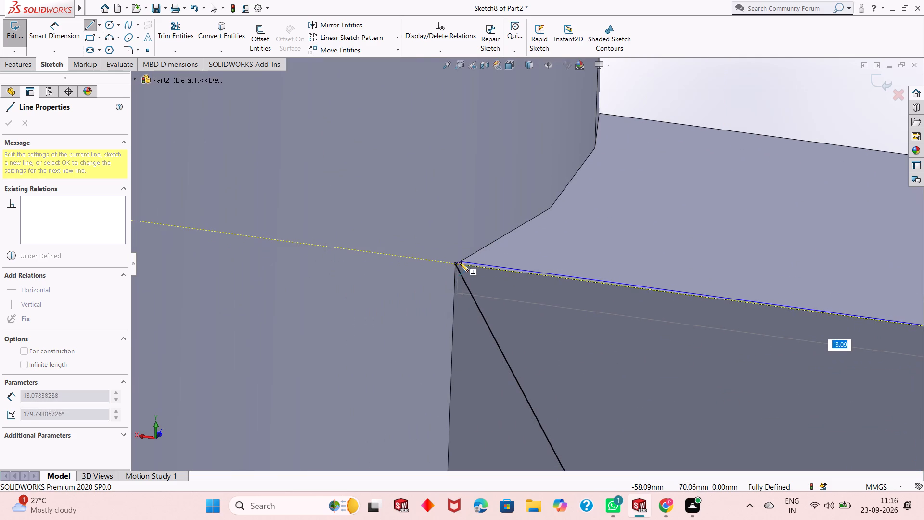
pyautogui.click(454, 263)
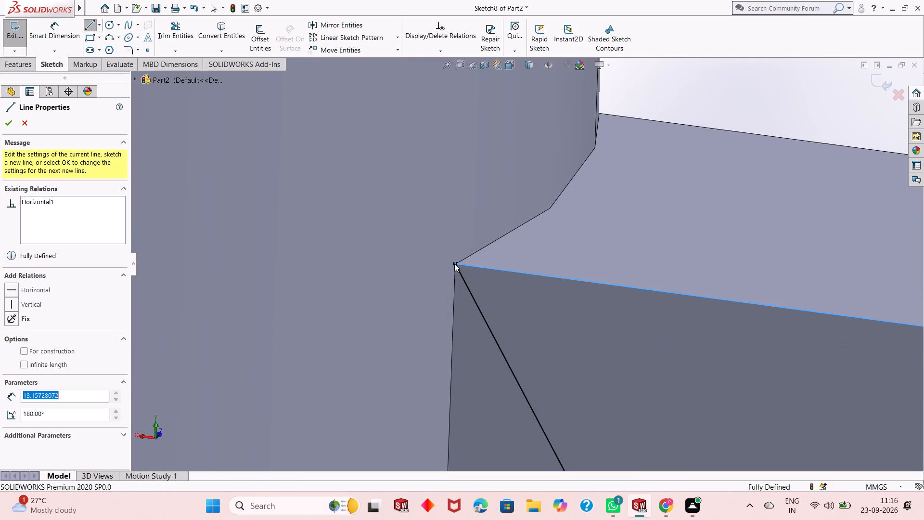
pyautogui.rightClick(455, 262)
pyautogui.click(482, 266)
# Cut the triangle 14 mm blind through the block to leave a sloped rib.
pyautogui.scroll(7, 449, 330)
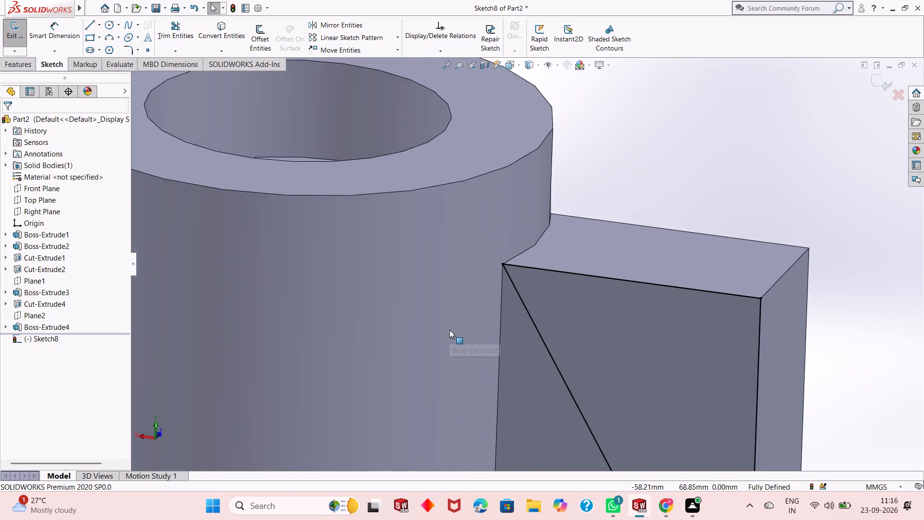
pyautogui.scroll(5, 449, 330)
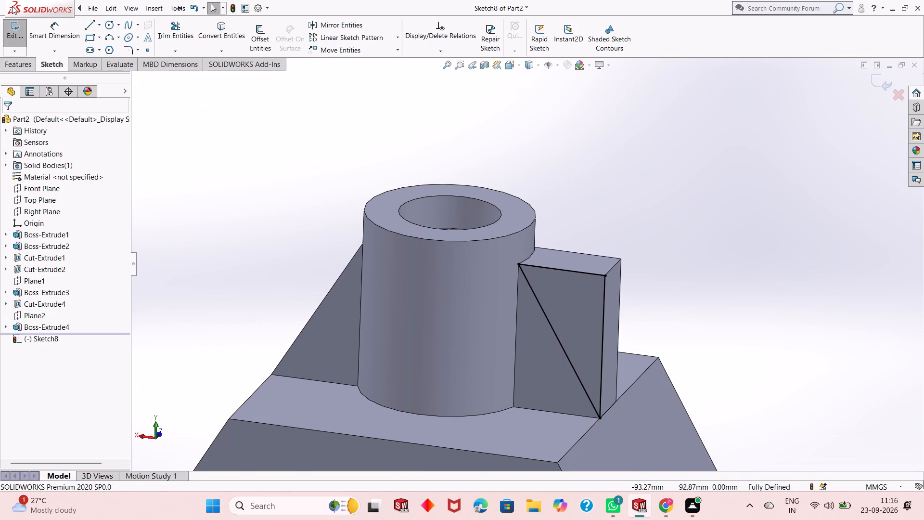
pyautogui.click(23, 63)
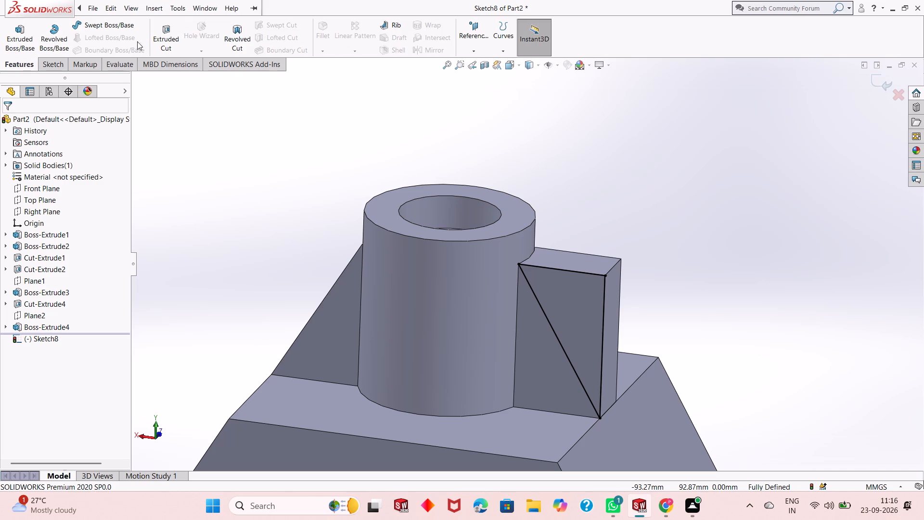
pyautogui.click(161, 40)
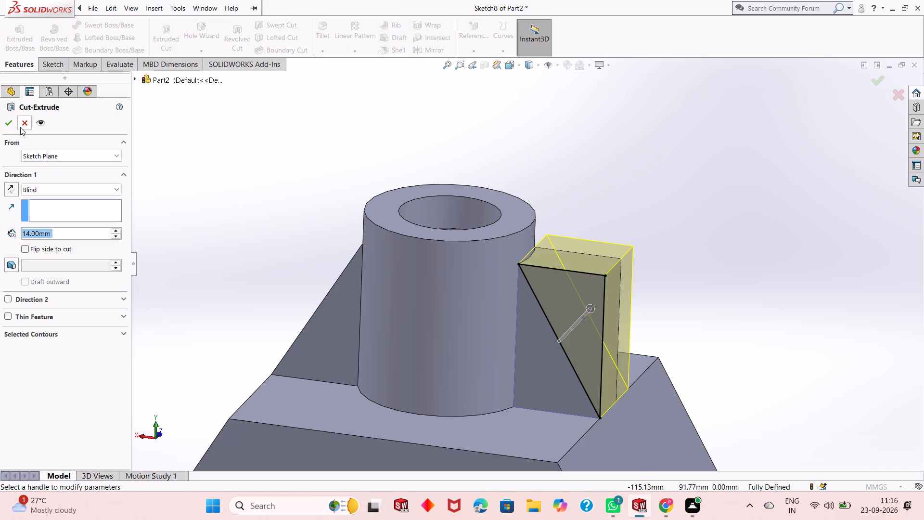
pyautogui.click(5, 123)
pyautogui.click(262, 199)
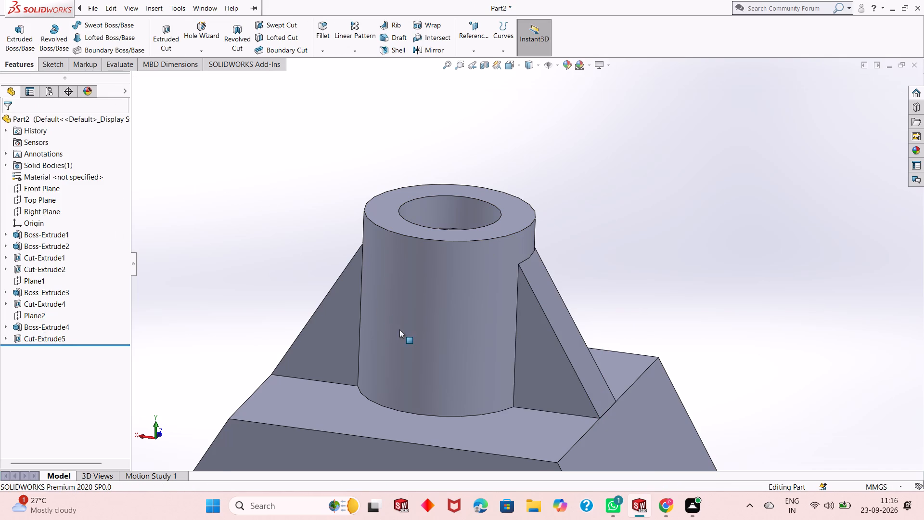
# Start a new reference plane offset from the Top Plane.
pyautogui.scroll(2, 400, 327)
pyautogui.moveTo(494, 340); pyautogui.dragTo(481, 317, button='middle')
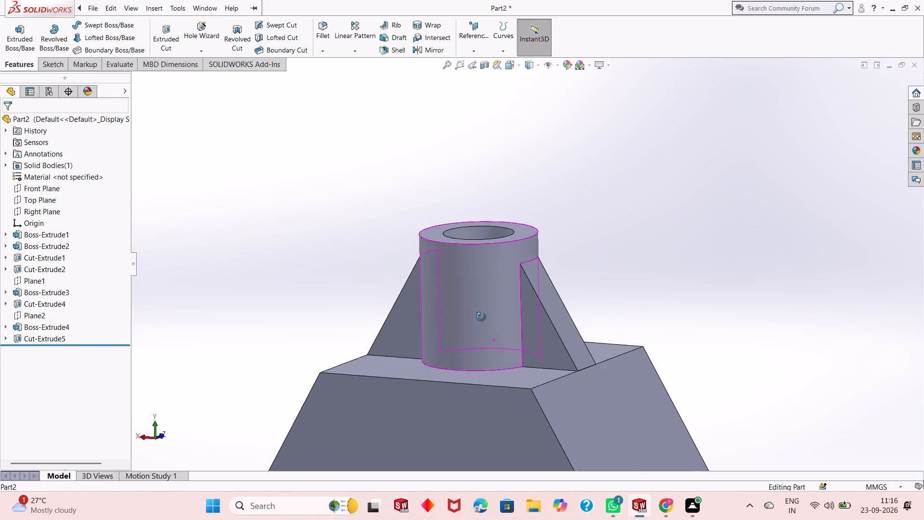
pyautogui.moveTo(481, 317); pyautogui.dragTo(511, 364, button='middle')
pyautogui.scroll(2, 502, 364)
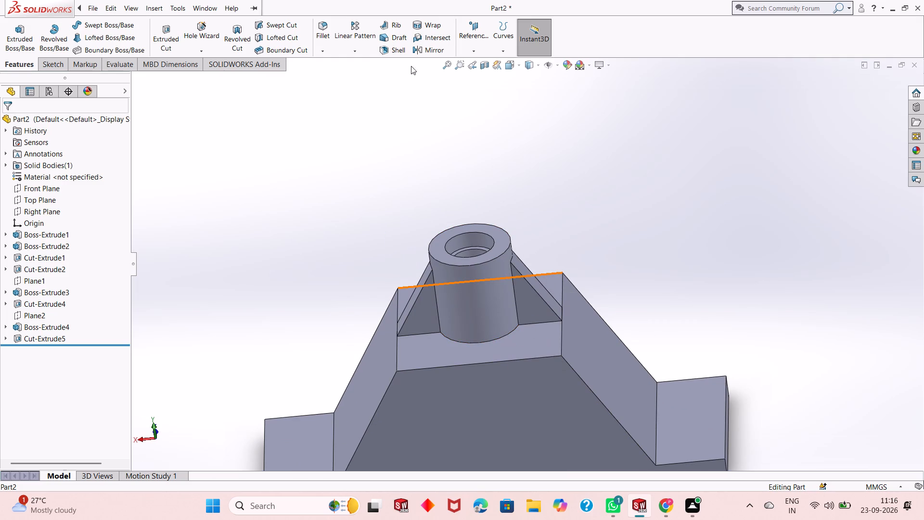
pyautogui.click(469, 51)
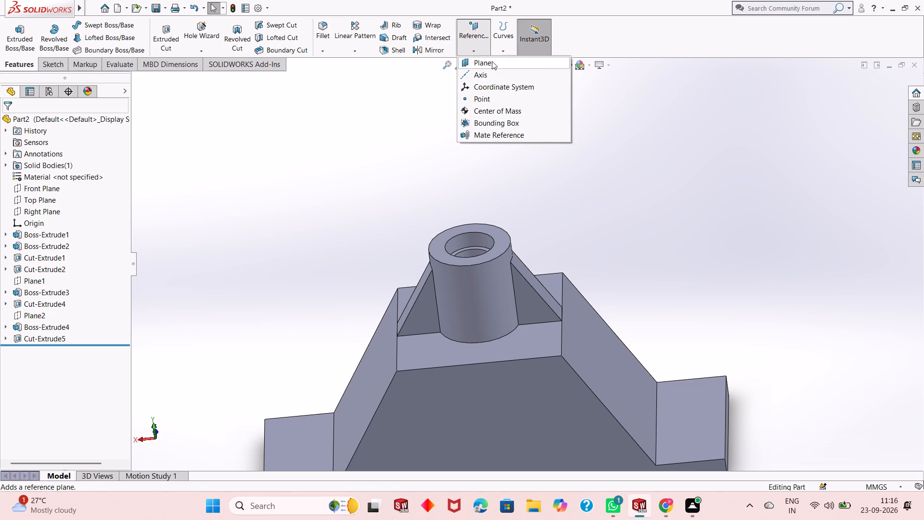
pyautogui.click(492, 61)
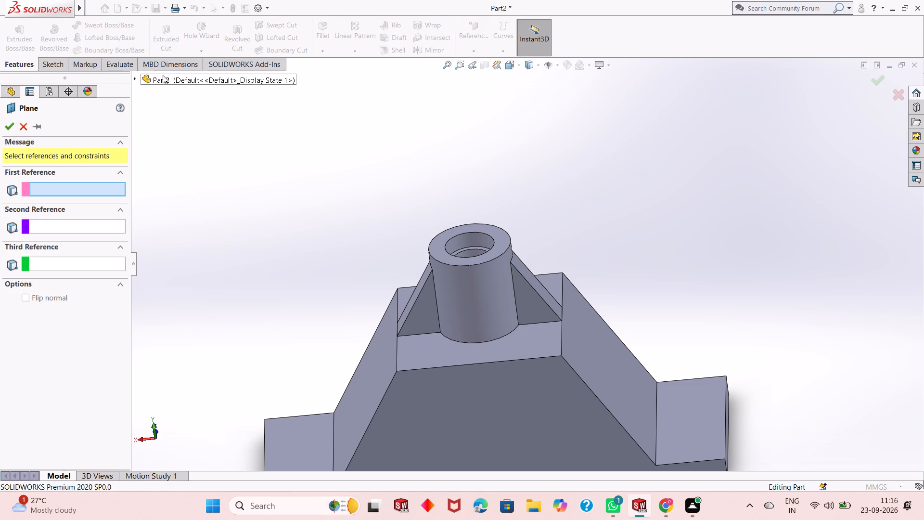
pyautogui.click(163, 76)
pyautogui.click(141, 81)
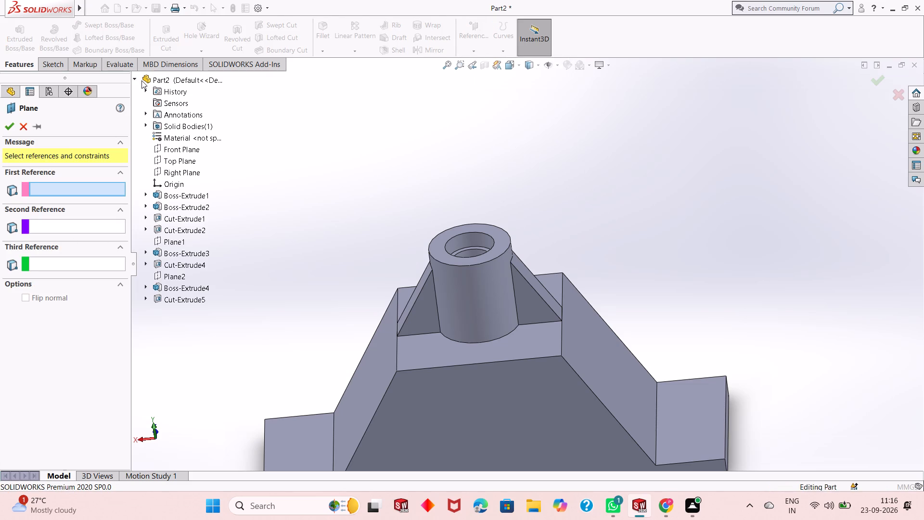
pyautogui.click(176, 165)
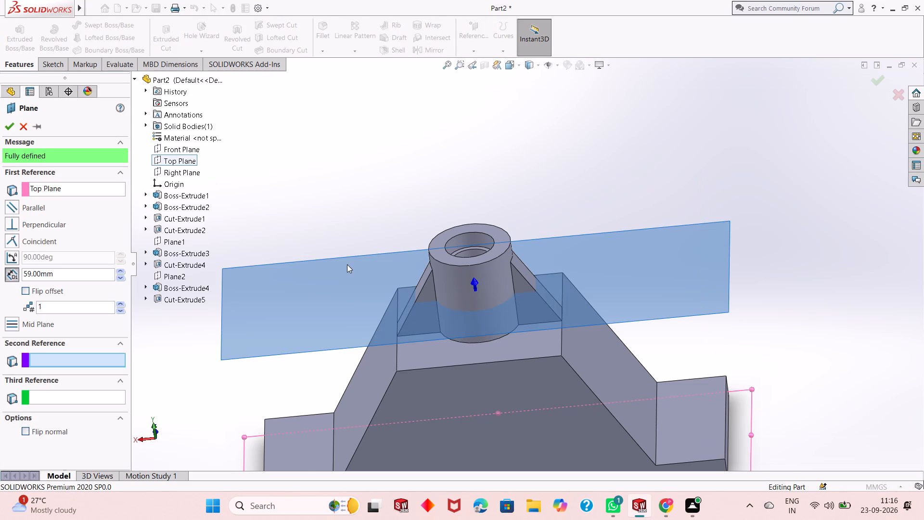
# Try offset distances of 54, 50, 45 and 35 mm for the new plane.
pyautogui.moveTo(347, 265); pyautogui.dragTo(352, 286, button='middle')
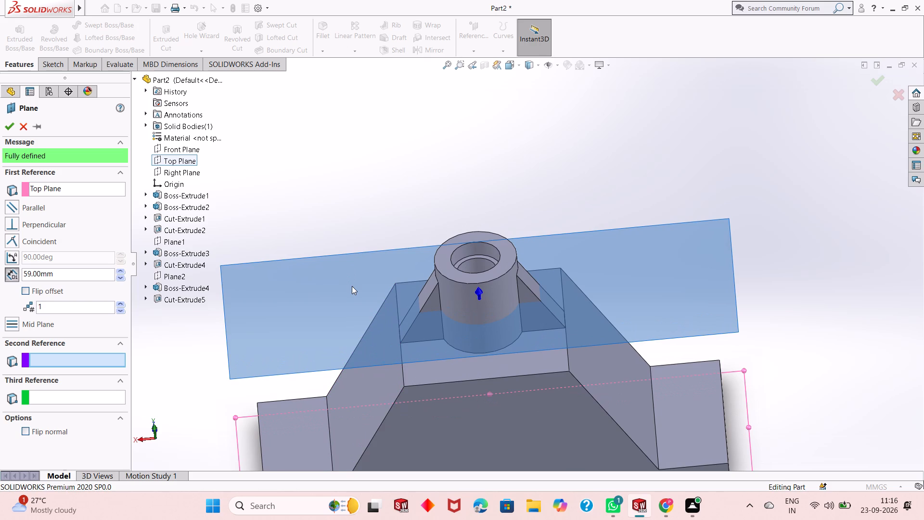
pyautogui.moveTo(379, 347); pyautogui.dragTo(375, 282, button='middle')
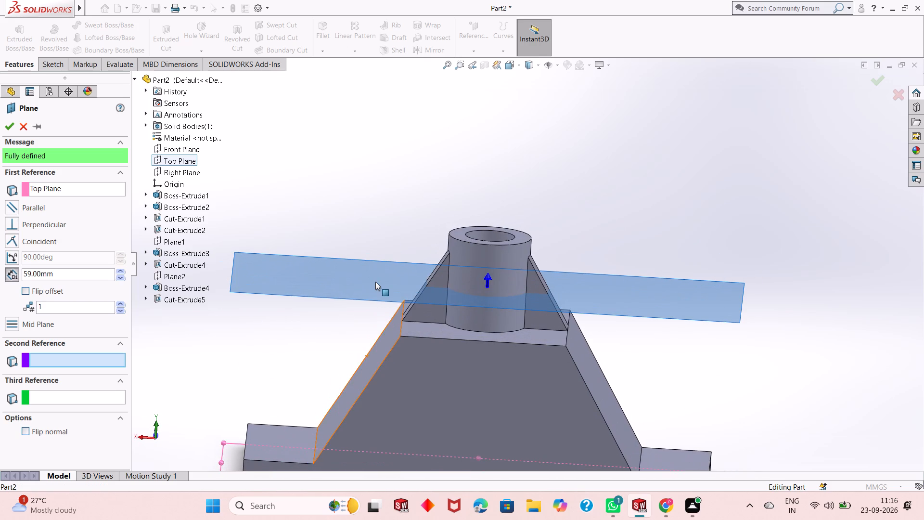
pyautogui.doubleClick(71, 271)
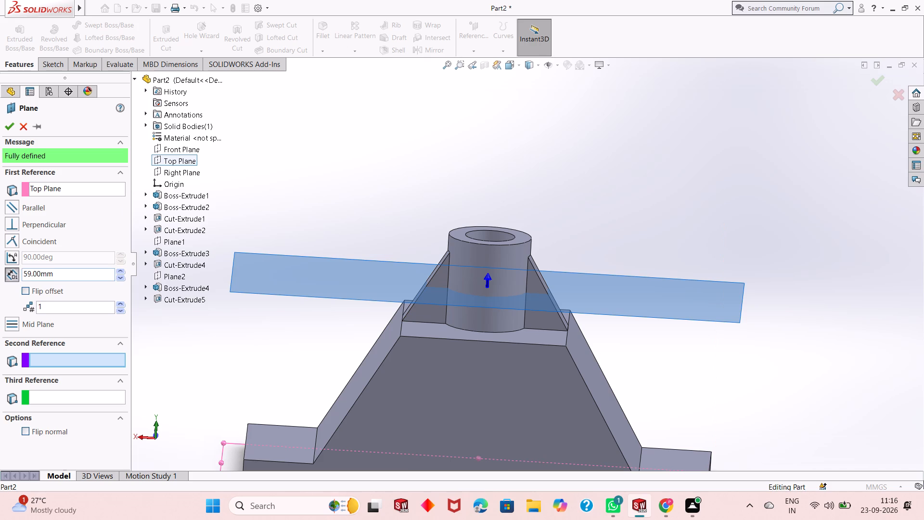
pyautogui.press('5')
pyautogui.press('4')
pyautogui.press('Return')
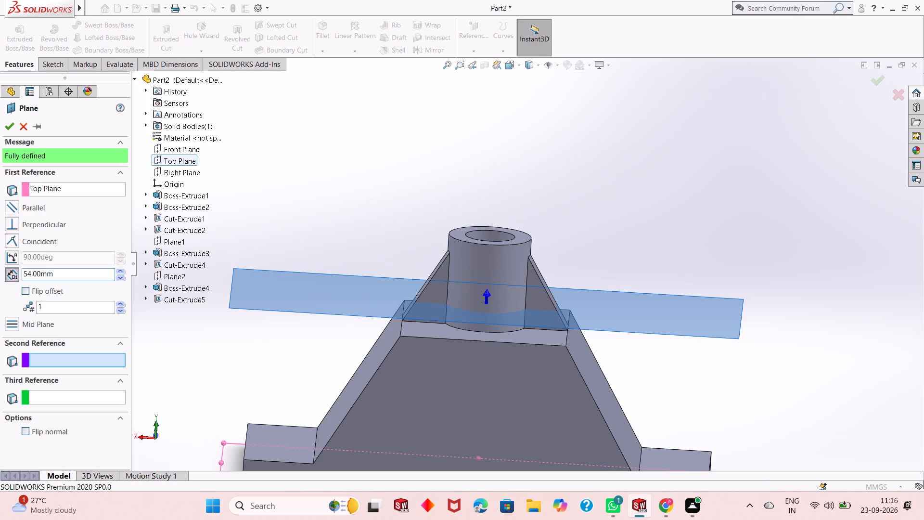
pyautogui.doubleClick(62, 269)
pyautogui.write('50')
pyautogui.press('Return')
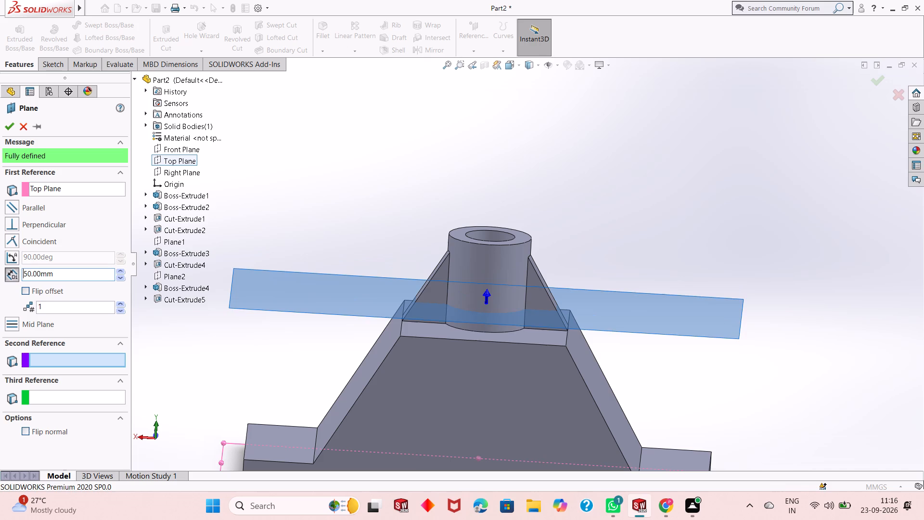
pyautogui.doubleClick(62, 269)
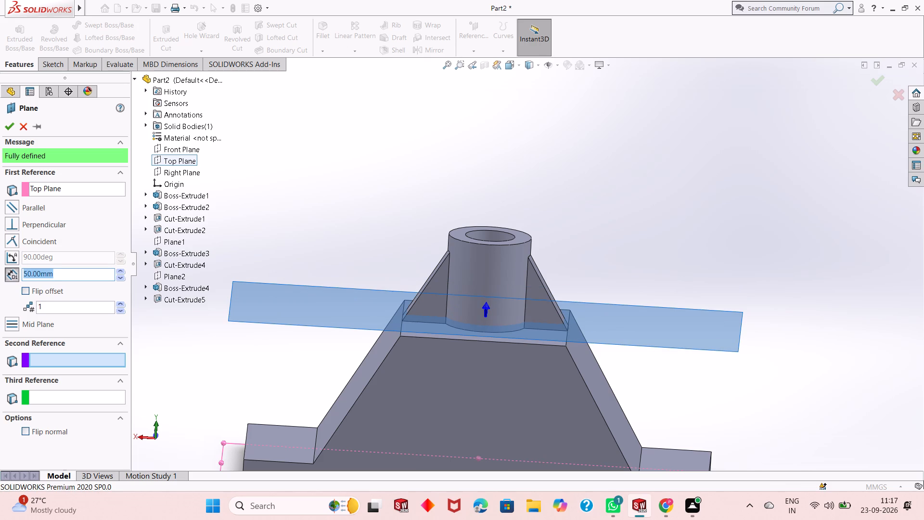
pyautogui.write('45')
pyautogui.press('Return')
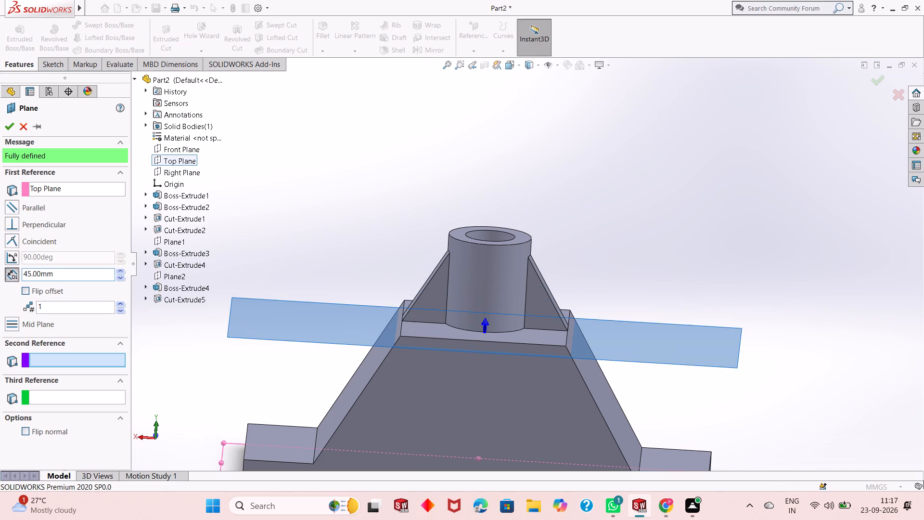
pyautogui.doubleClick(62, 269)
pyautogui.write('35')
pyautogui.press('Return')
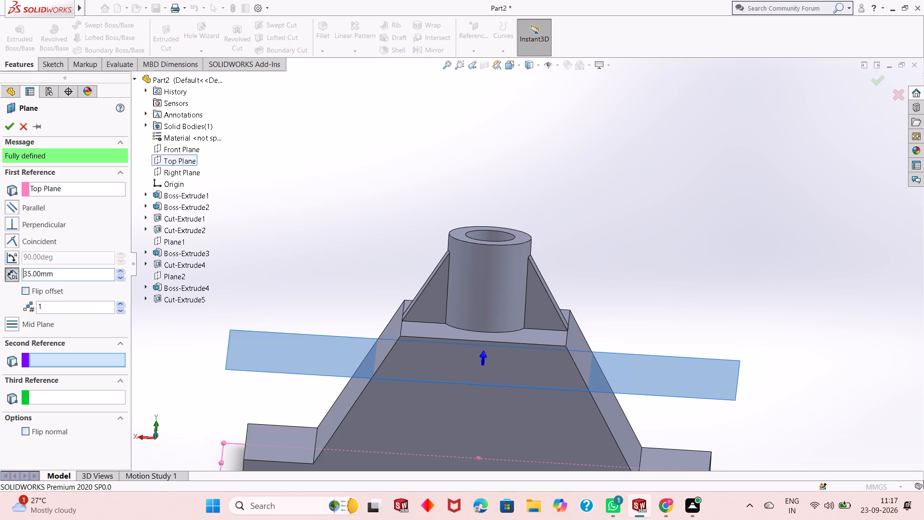
# Set the new plane's offset from the Top Plane to 40 mm and create it.
pyautogui.tripleClick(56, 268)
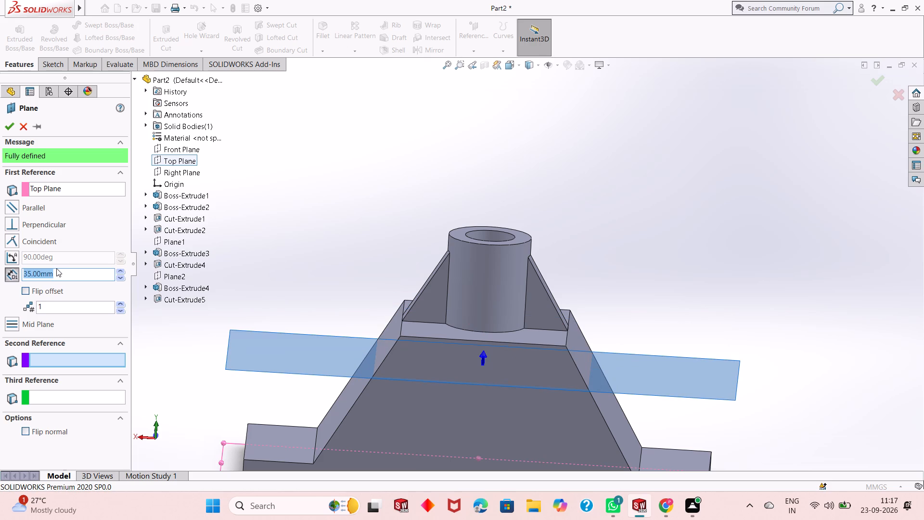
pyautogui.write('40')
pyautogui.press('Return')
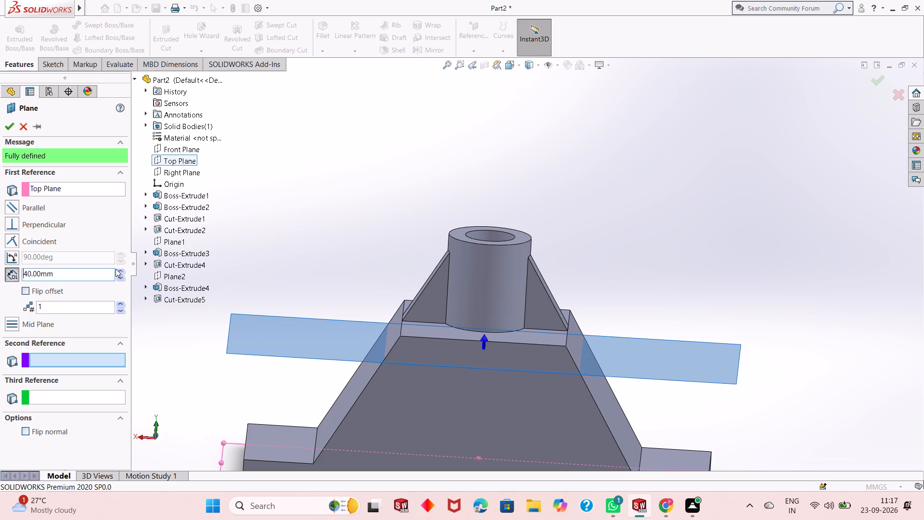
pyautogui.scroll(3, 515, 417)
pyautogui.scroll(-1, 525, 324)
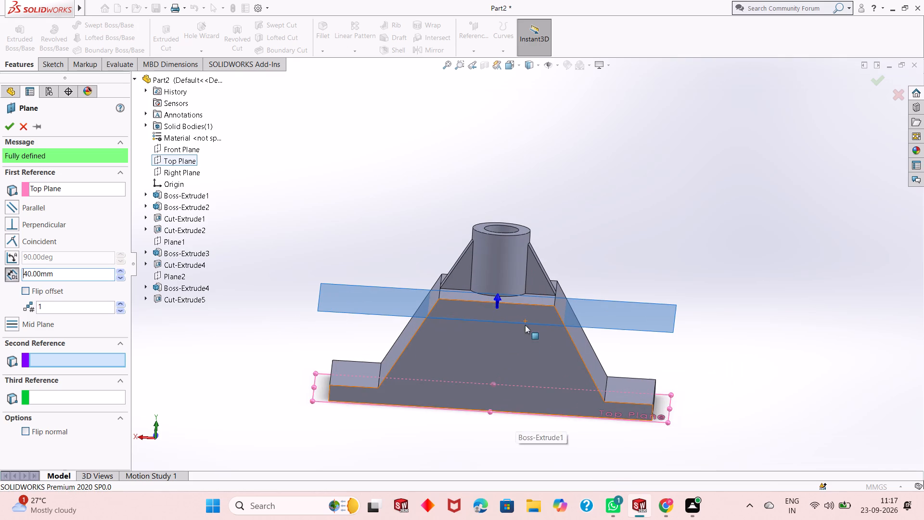
pyautogui.moveTo(563, 370); pyautogui.dragTo(503, 371, button='middle')
pyautogui.scroll(-2, 612, 321)
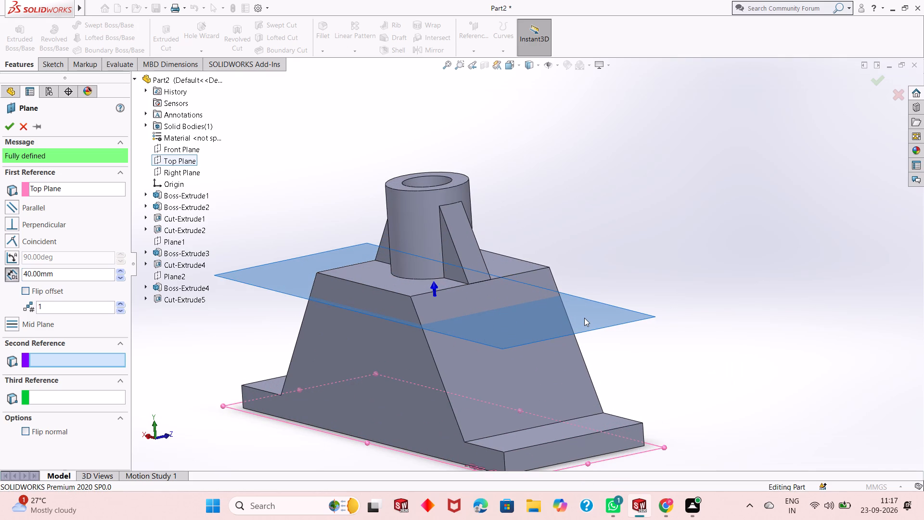
pyautogui.click(10, 123)
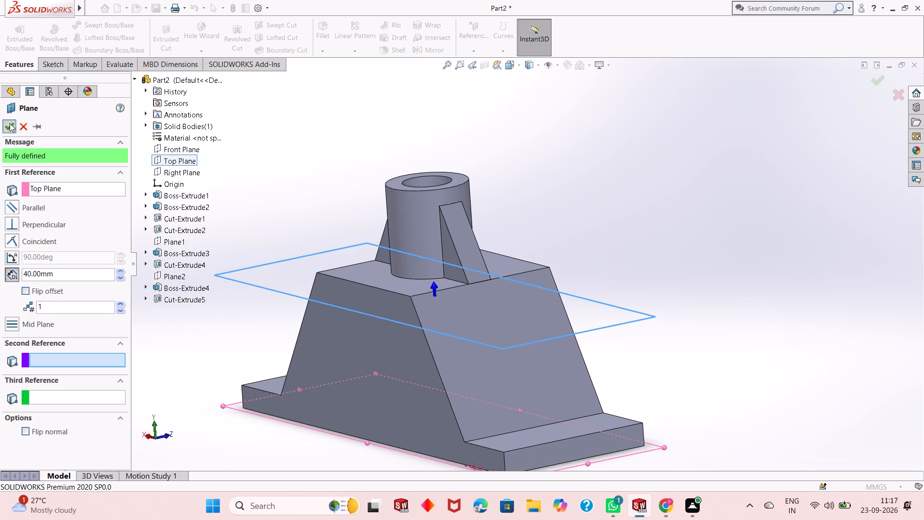
# On the new offset plane, sketch a corner rectangle about 20 by 16 mm over the sloped side on the +X side of the cylinder.
pyautogui.moveTo(690, 362); pyautogui.dragTo(753, 412, button='middle')
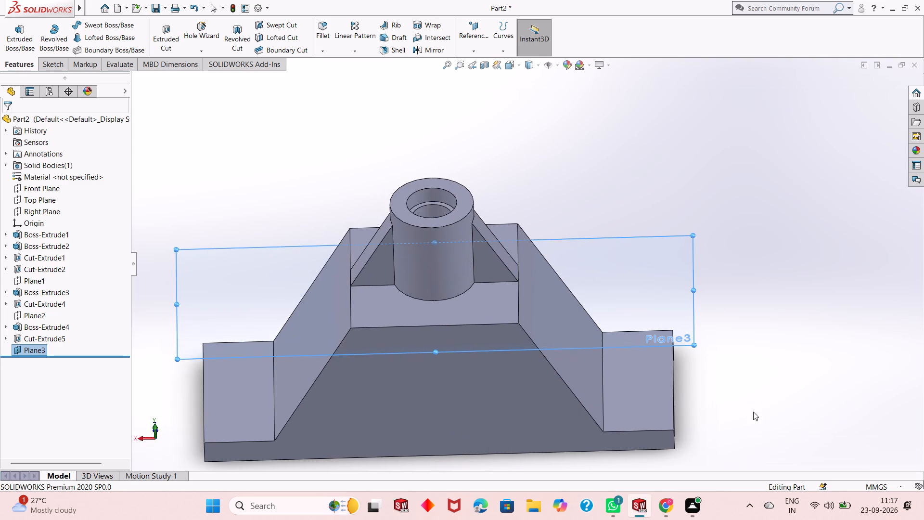
pyautogui.rightClick(653, 261)
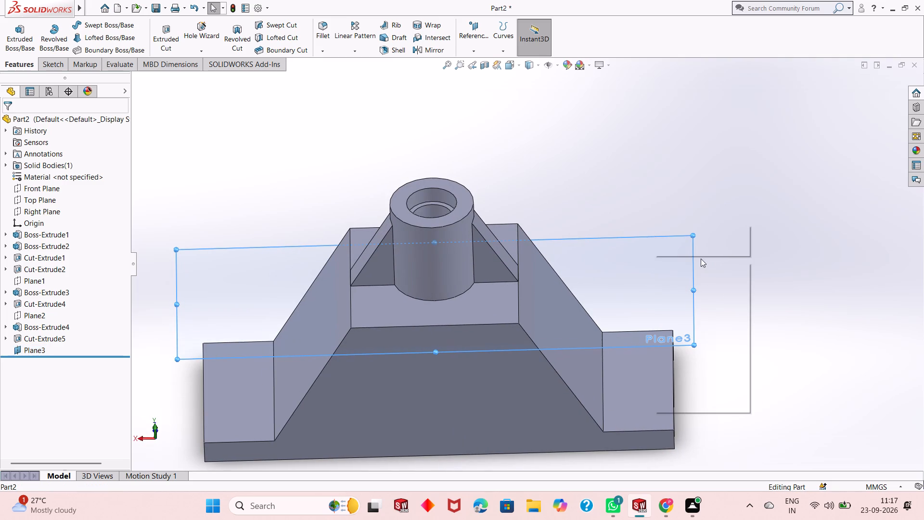
pyautogui.click(679, 250)
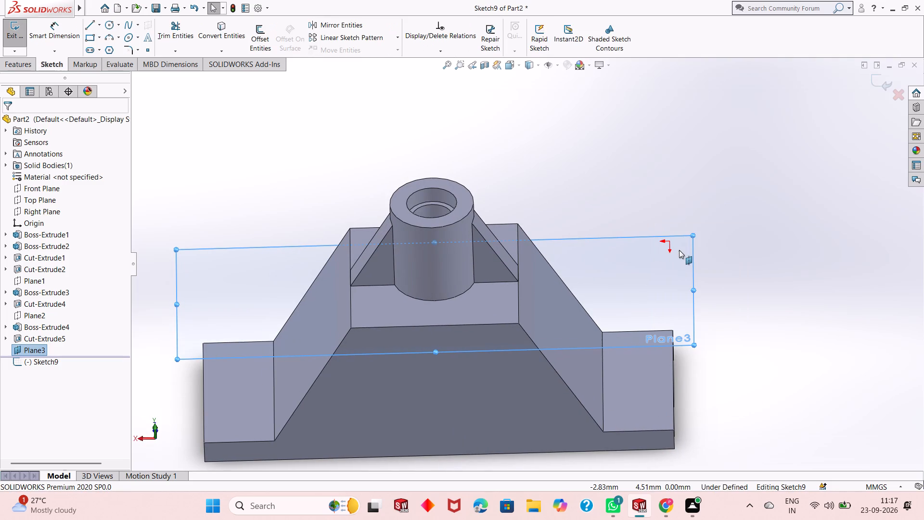
pyautogui.hotkey('ctrl', '8')
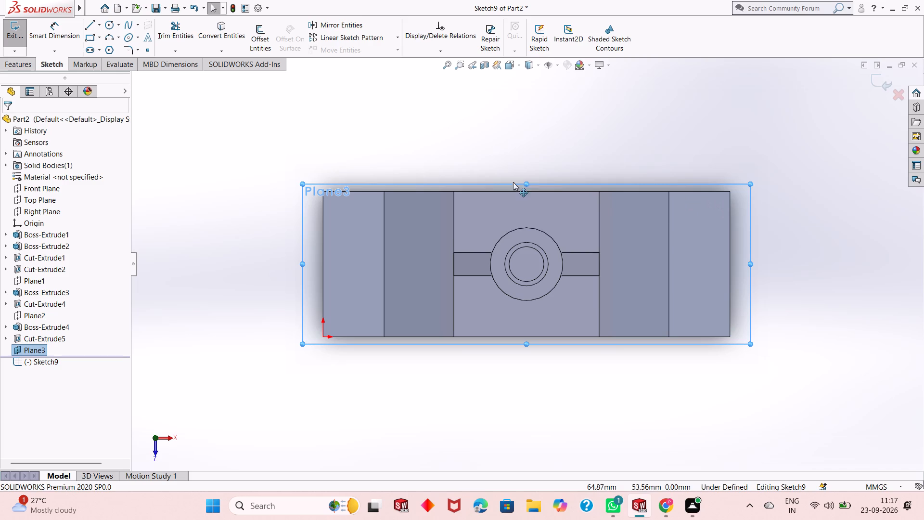
pyautogui.click(91, 39)
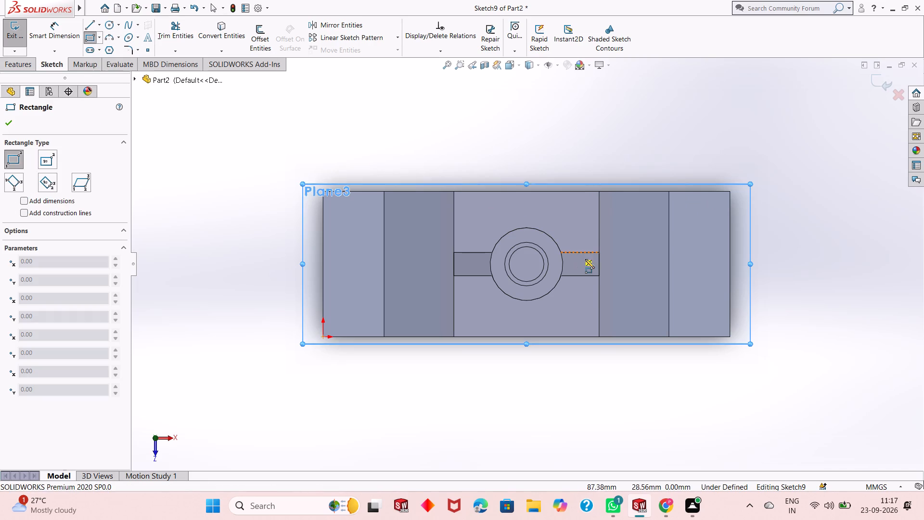
pyautogui.moveTo(618, 378); pyautogui.dragTo(618, 338, button='middle')
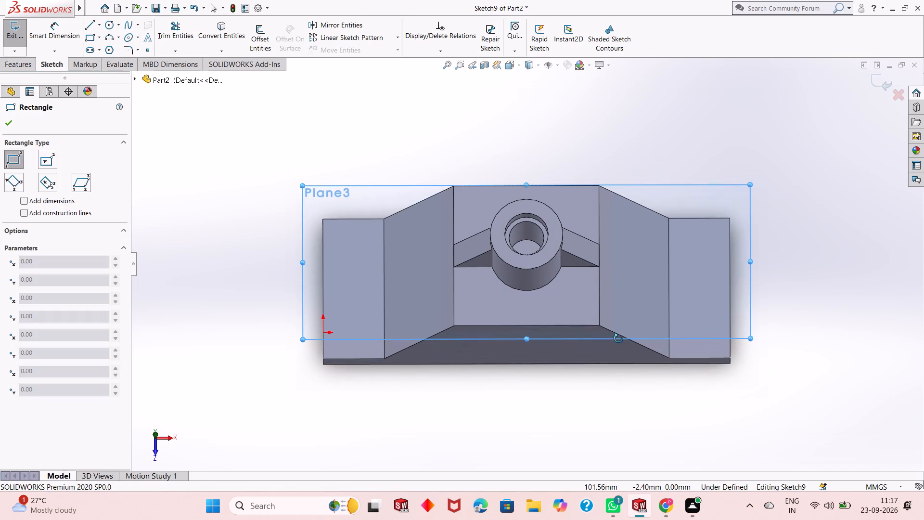
pyautogui.moveTo(618, 338); pyautogui.dragTo(618, 338, button='middle')
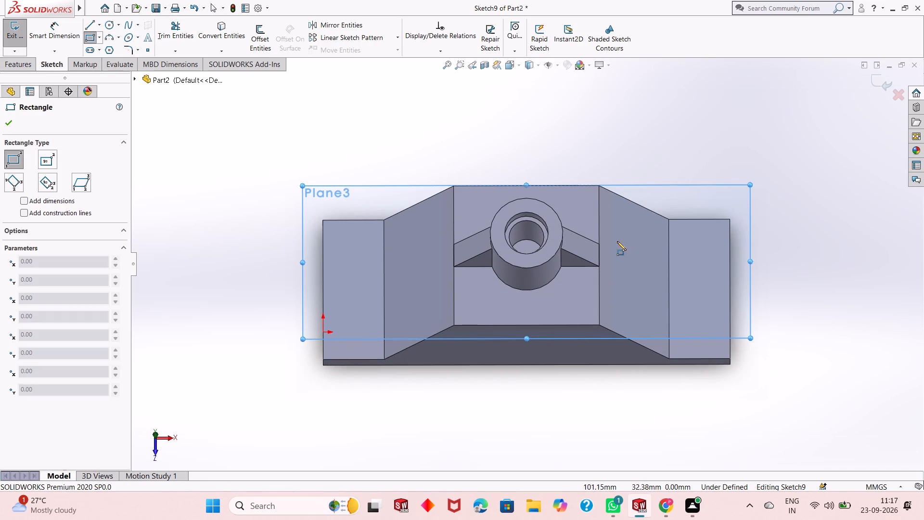
pyautogui.click(621, 242)
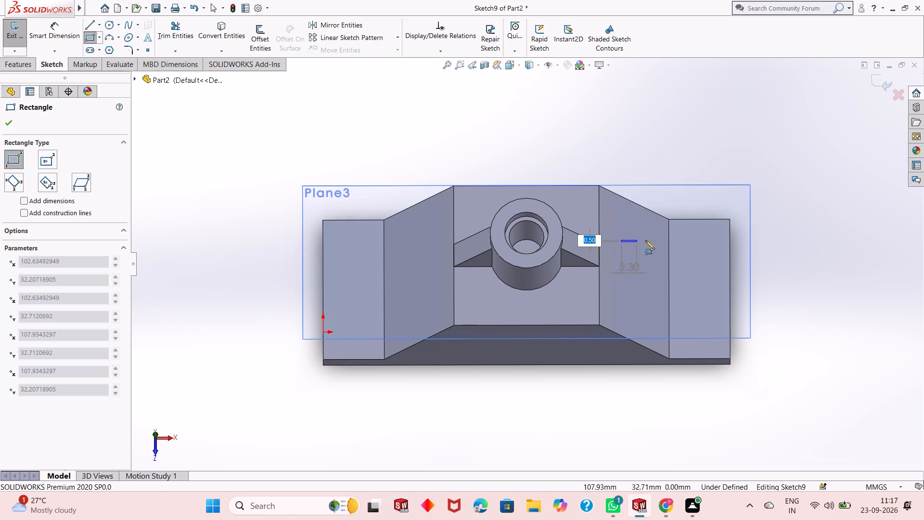
pyautogui.click(679, 286)
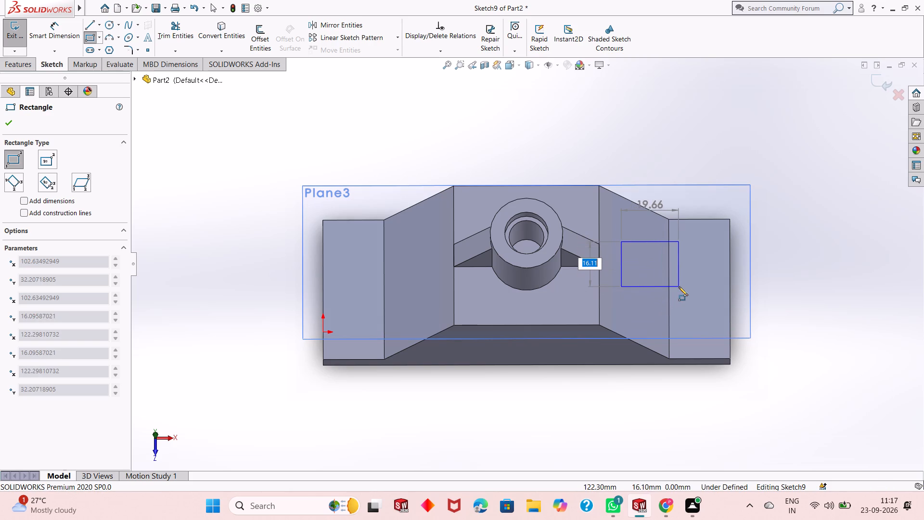
pyautogui.rightClick(679, 286)
pyautogui.click(690, 292)
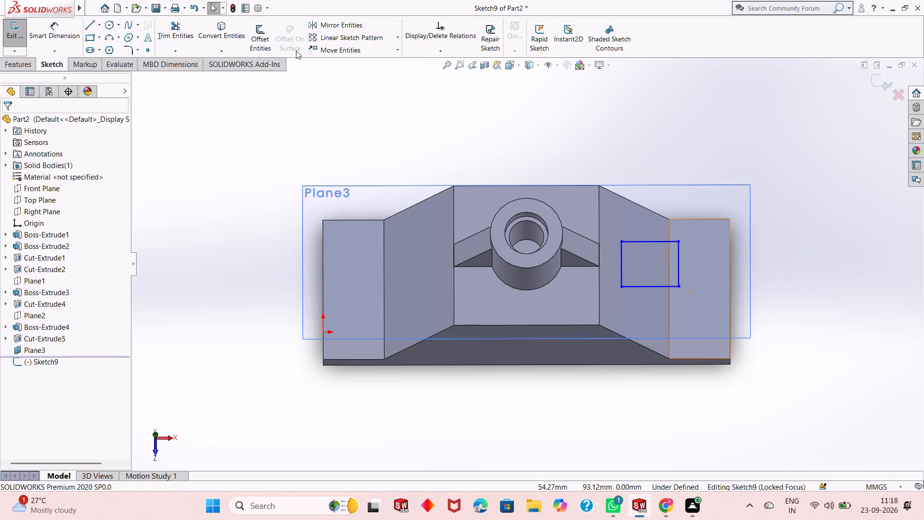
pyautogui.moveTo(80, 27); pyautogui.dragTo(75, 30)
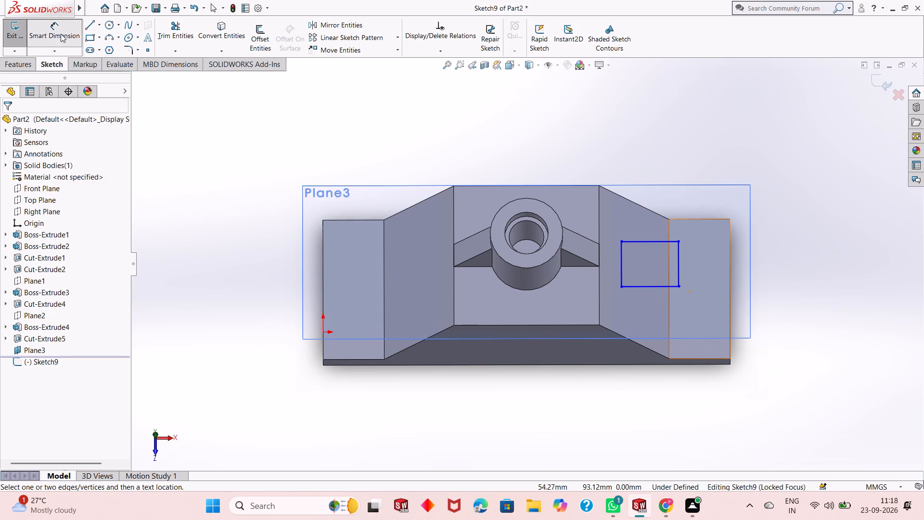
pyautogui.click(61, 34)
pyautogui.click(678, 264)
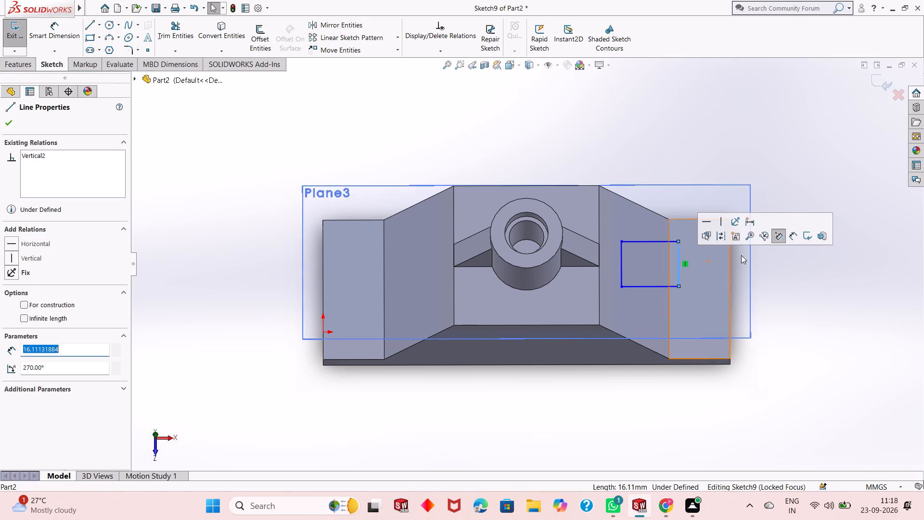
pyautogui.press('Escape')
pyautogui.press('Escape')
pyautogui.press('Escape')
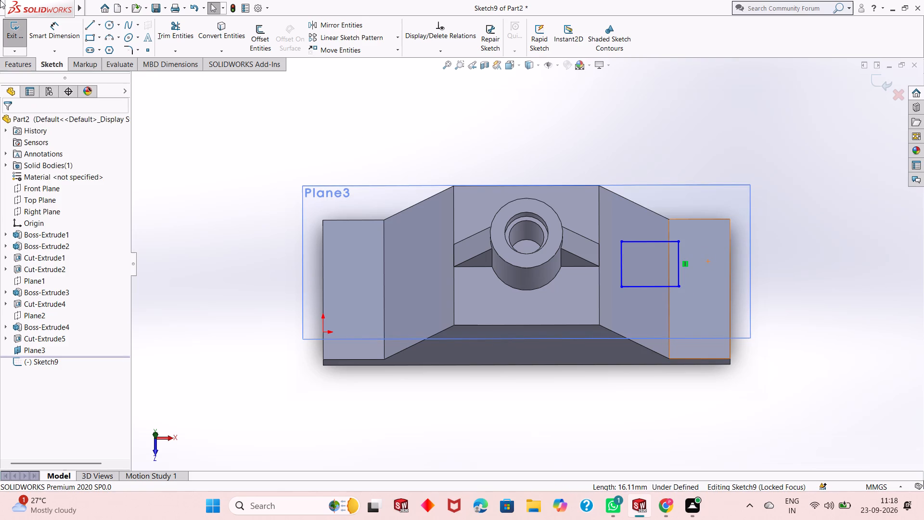
# Dimension the rectangle's vertical and horizontal sides to 15 mm each.
pyautogui.click(57, 31)
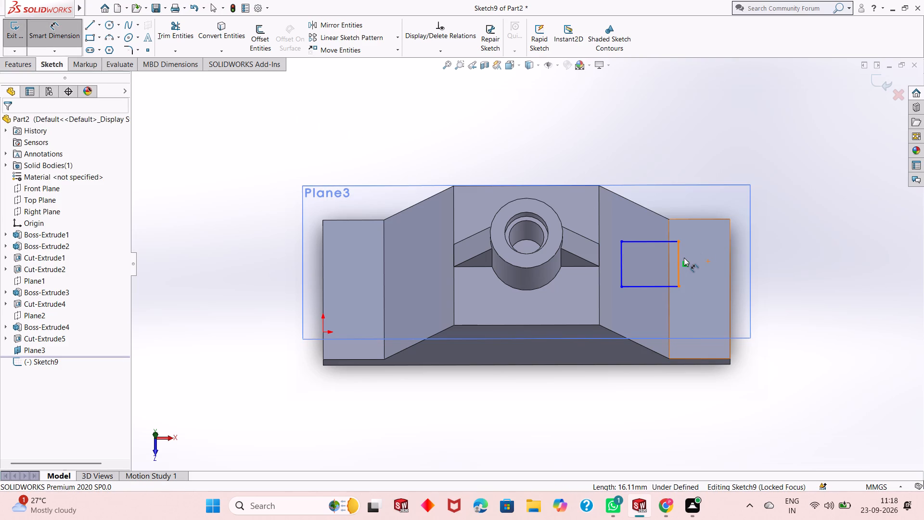
pyautogui.click(678, 248)
pyautogui.click(802, 248)
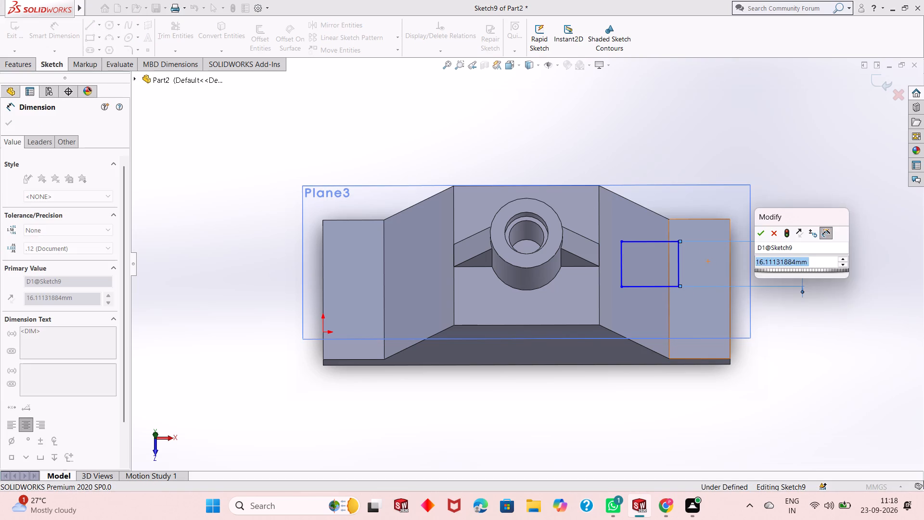
pyautogui.write('15')
pyautogui.press('Return')
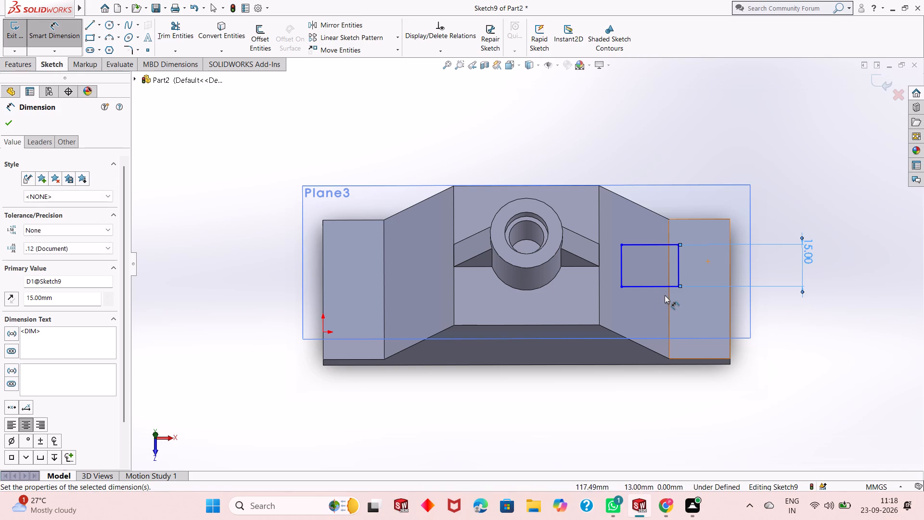
pyautogui.click(662, 285)
pyautogui.click(641, 420)
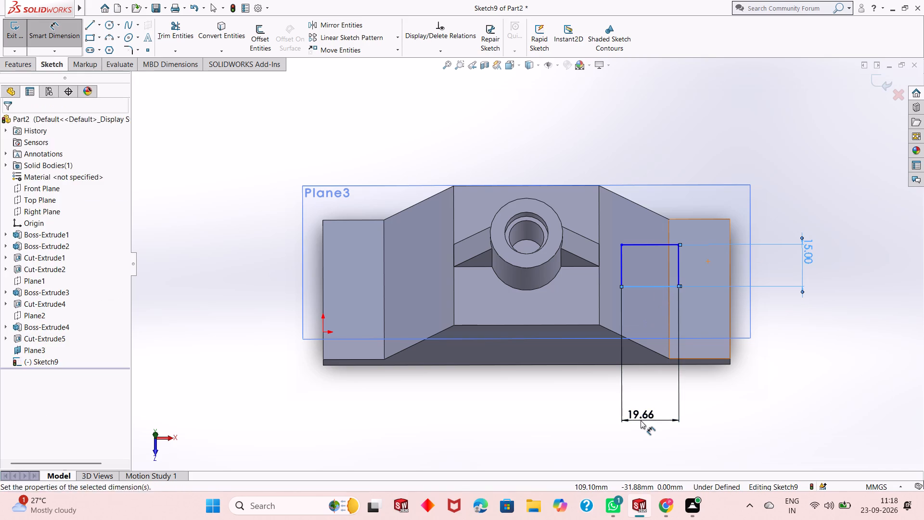
pyautogui.write('15')
pyautogui.press('Return')
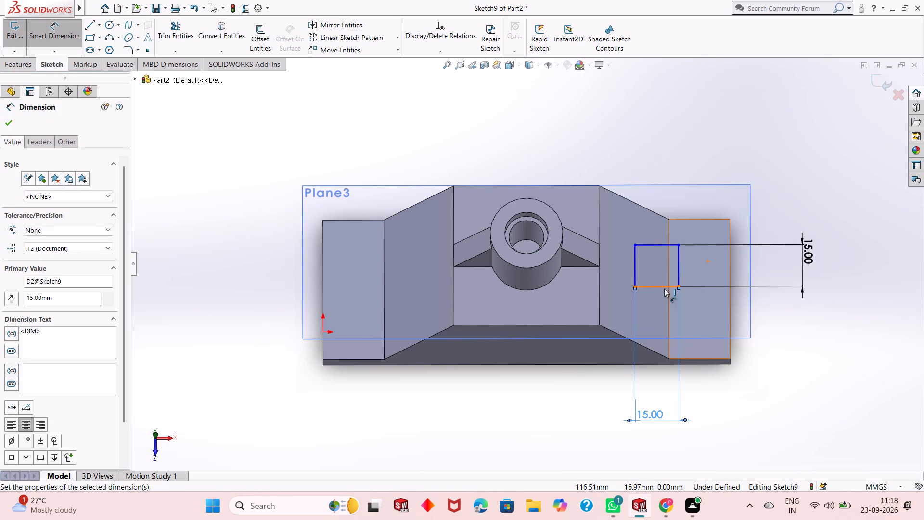
# Dimension the horizontal distance from the square's corner nearest the cylinder to the front corner of the body's top face as 2 mm.
pyautogui.moveTo(677, 364); pyautogui.dragTo(687, 320, button='middle')
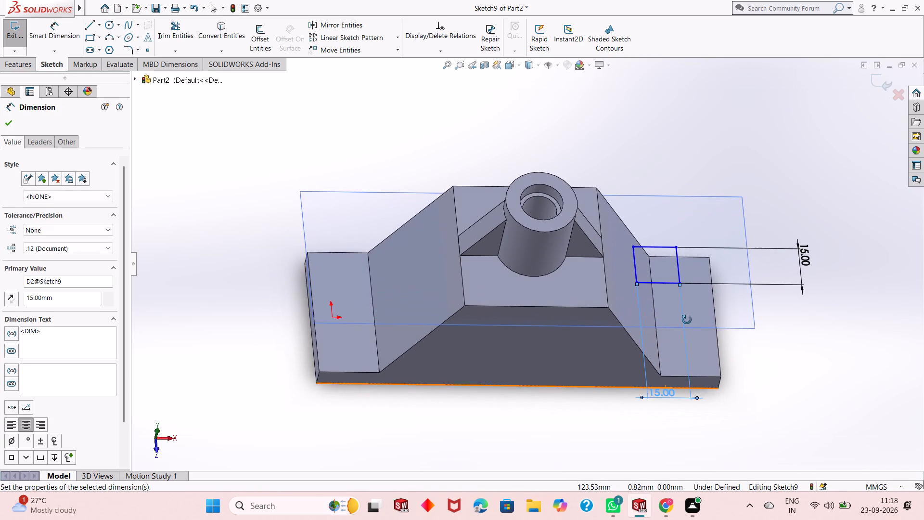
pyautogui.moveTo(687, 320); pyautogui.dragTo(680, 211, button='middle')
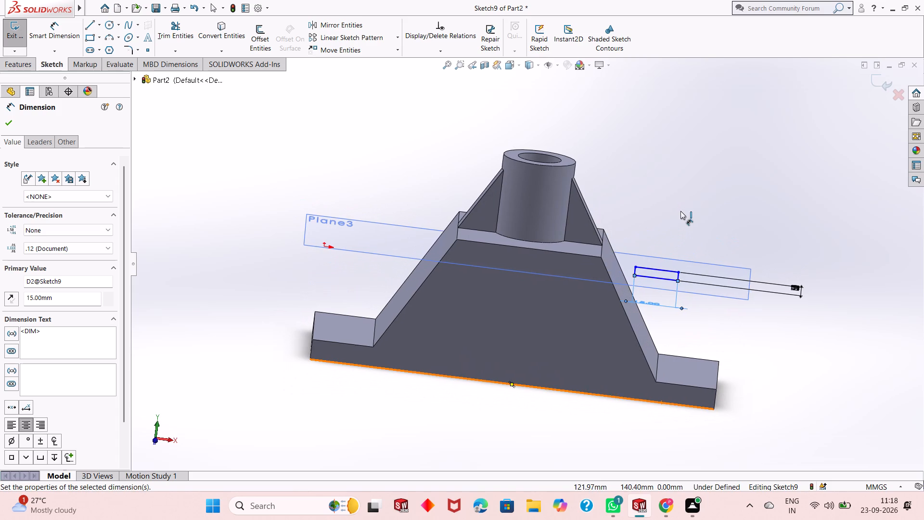
pyautogui.scroll(-1, 680, 263)
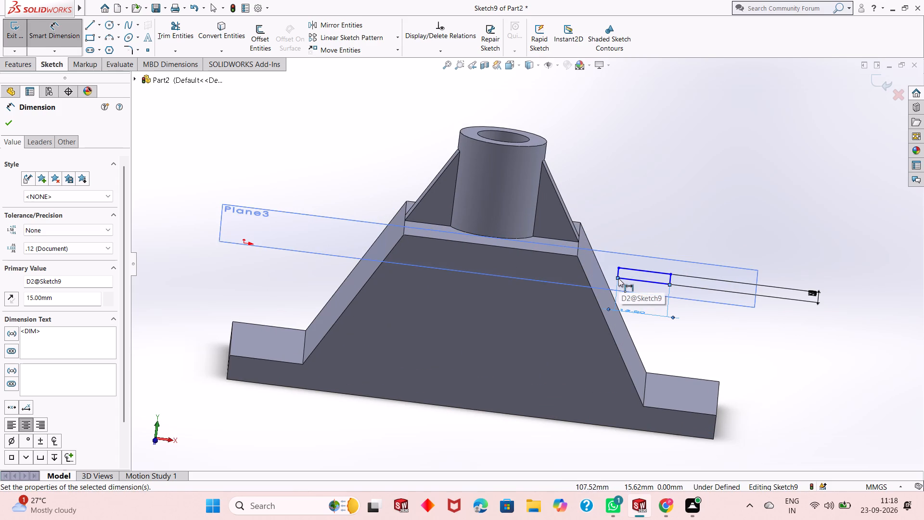
pyautogui.hotkey('ctrl', '8')
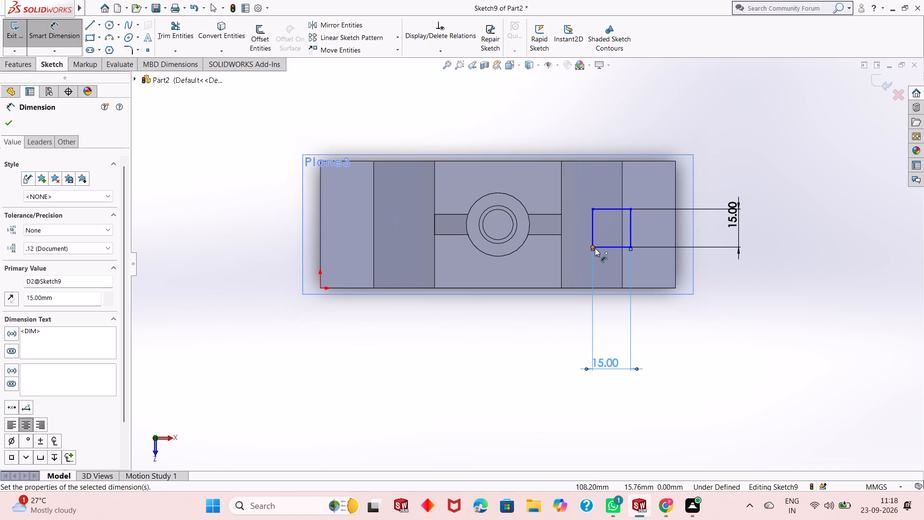
pyautogui.click(595, 248)
pyautogui.click(562, 289)
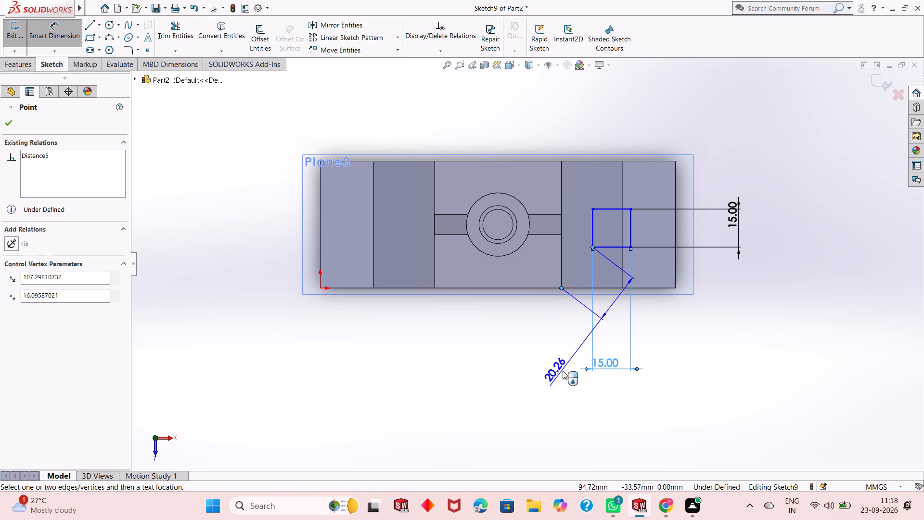
pyautogui.click(571, 395)
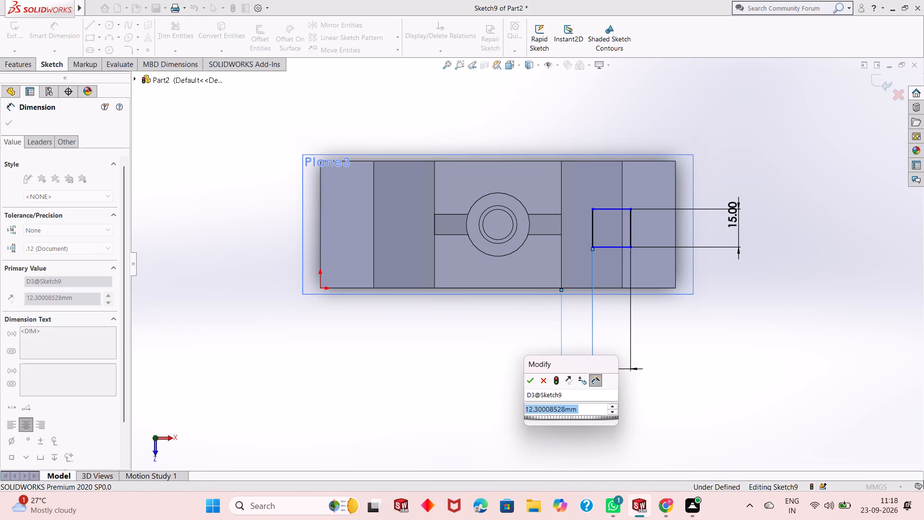
pyautogui.press('5')
pyautogui.press('BackSpace')
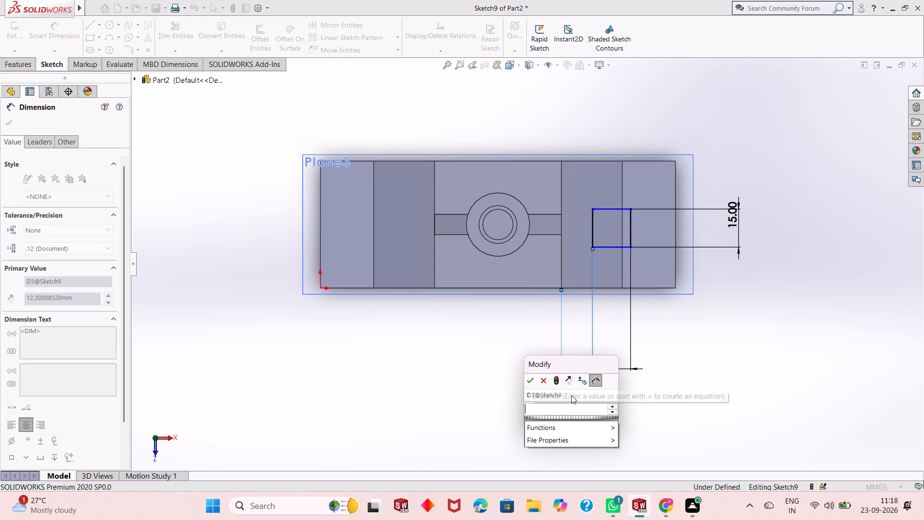
pyautogui.press('2')
pyautogui.press('Return')
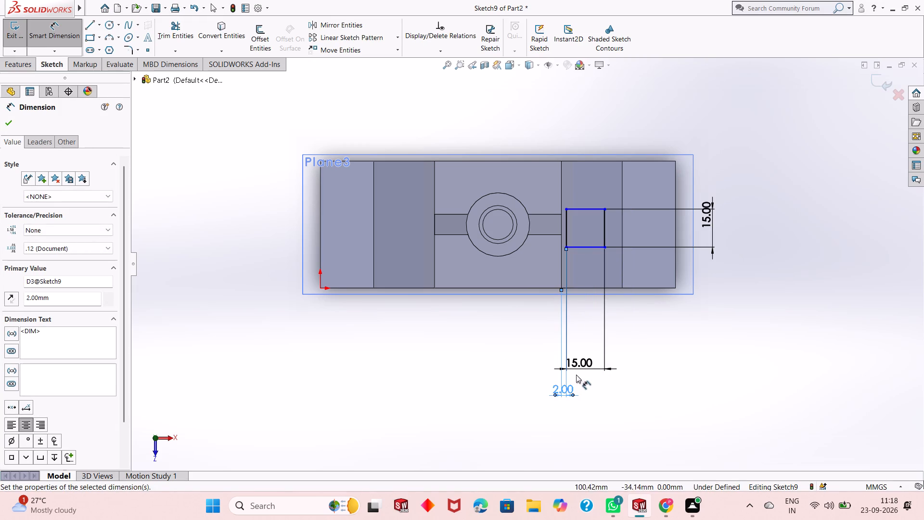
pyautogui.moveTo(581, 375); pyautogui.dragTo(569, 193, button='middle')
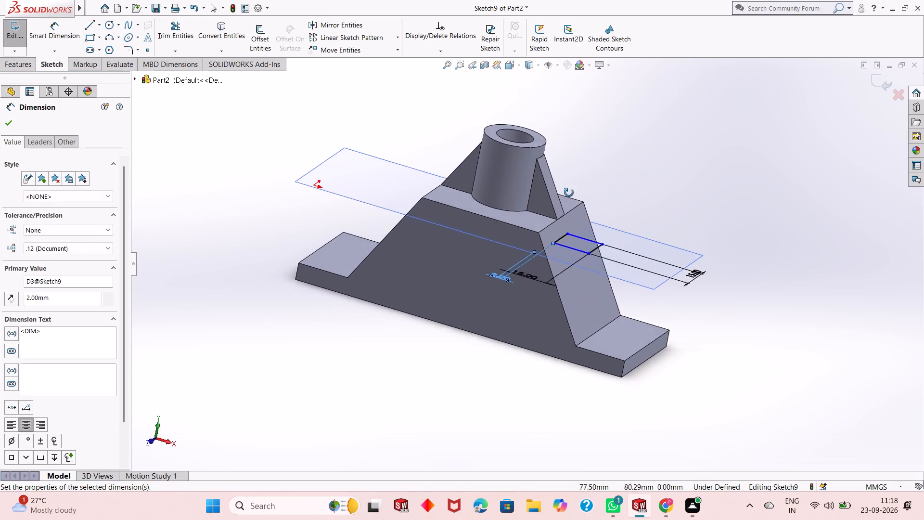
pyautogui.moveTo(569, 193); pyautogui.dragTo(558, 264, button='middle')
pyautogui.scroll(-4, 558, 264)
pyautogui.moveTo(597, 366); pyautogui.dragTo(616, 259, button='middle')
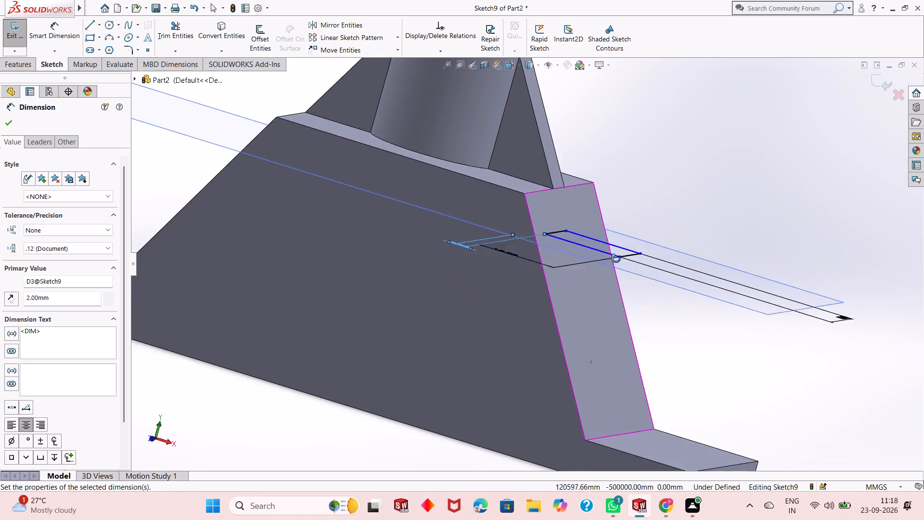
pyautogui.moveTo(616, 259); pyautogui.dragTo(632, 262, button='middle')
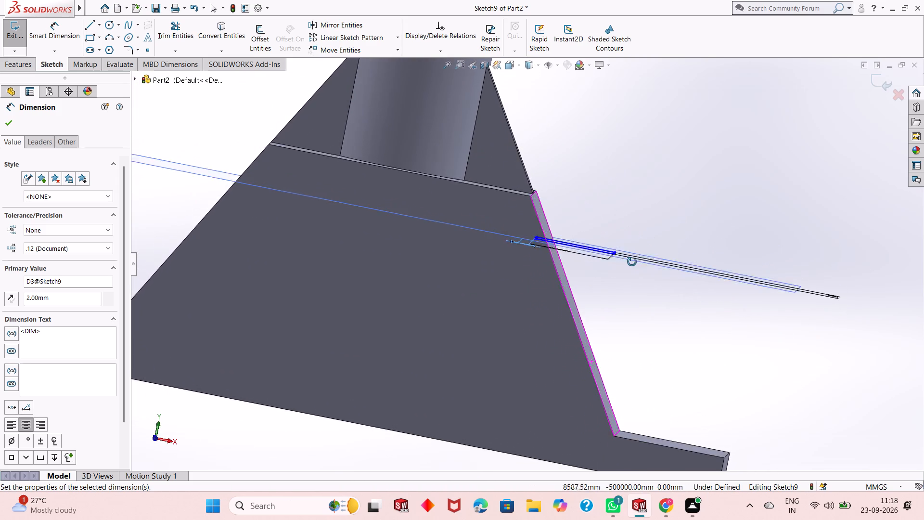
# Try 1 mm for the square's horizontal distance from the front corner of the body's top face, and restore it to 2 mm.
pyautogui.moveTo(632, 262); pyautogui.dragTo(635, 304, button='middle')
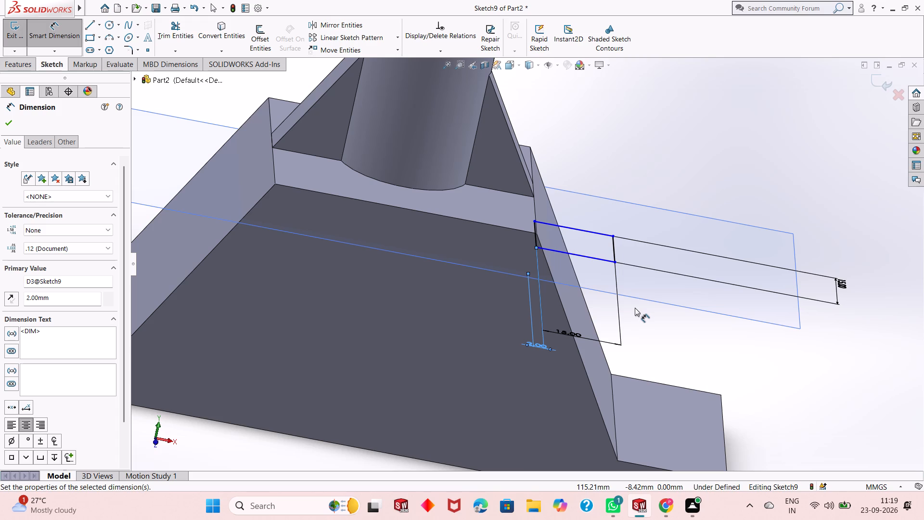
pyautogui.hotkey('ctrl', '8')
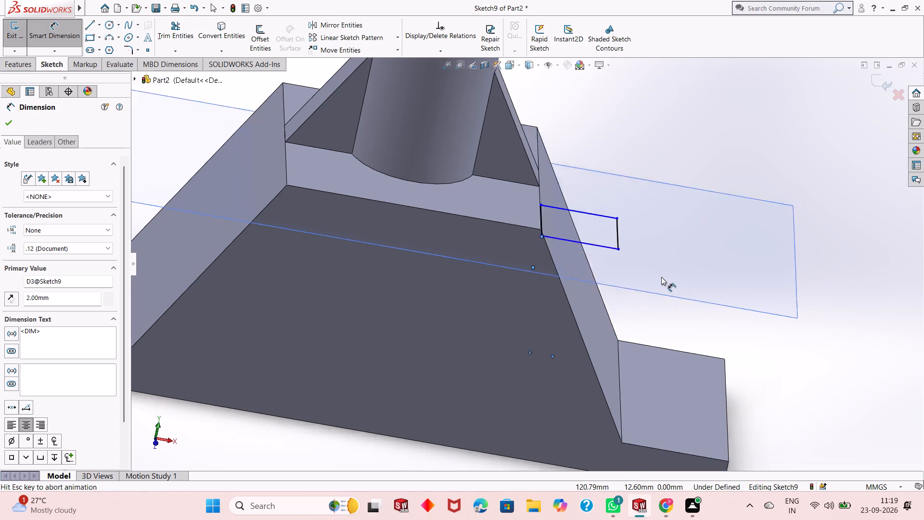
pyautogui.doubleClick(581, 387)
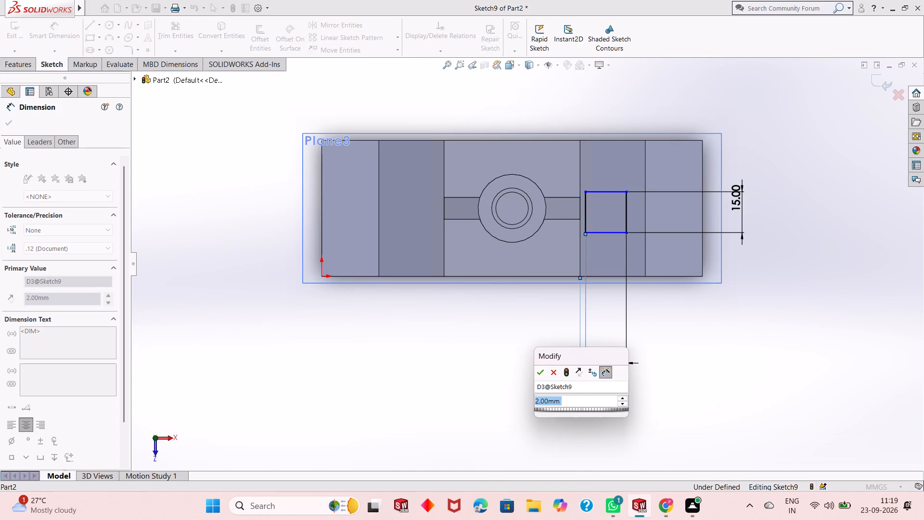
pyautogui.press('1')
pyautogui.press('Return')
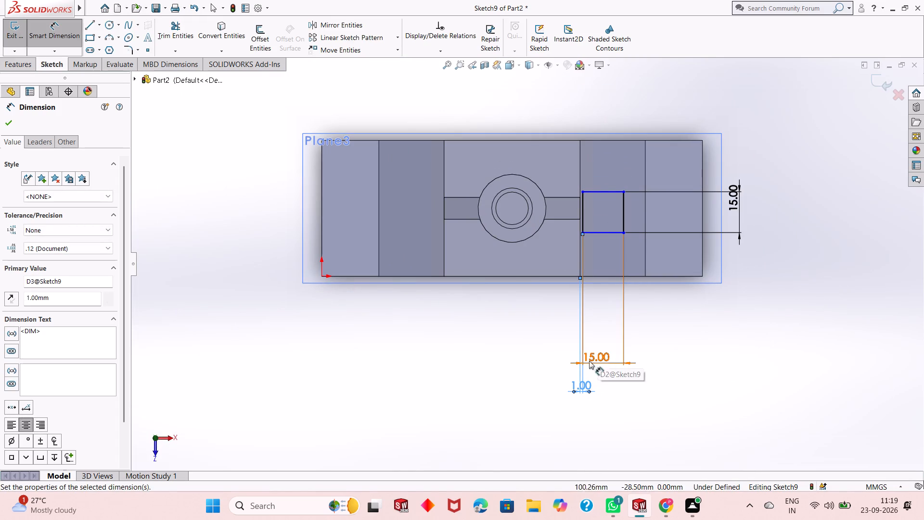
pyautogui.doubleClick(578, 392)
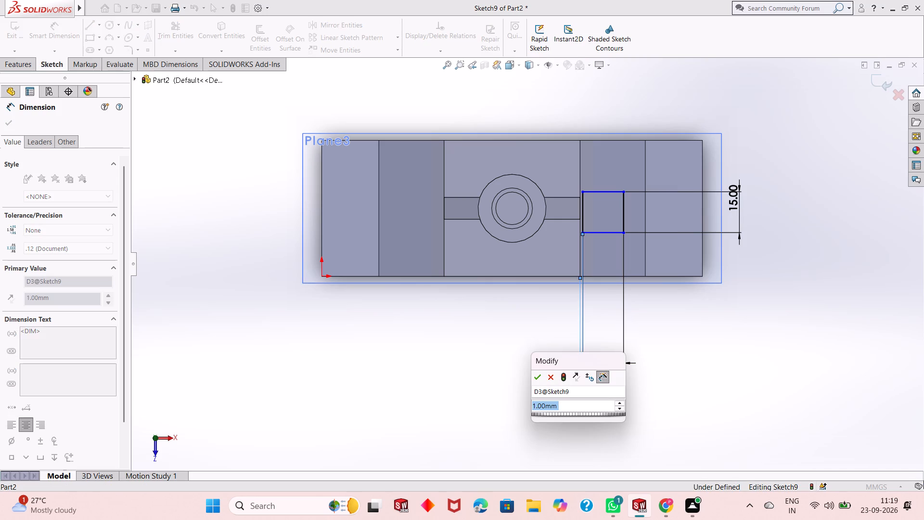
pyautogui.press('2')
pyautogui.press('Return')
# Dimension the vertical sketch distance from the square's front corner nearest the cylinder to the origin as 35/2 mm.
pyautogui.moveTo(592, 391); pyautogui.dragTo(606, 275, button='middle')
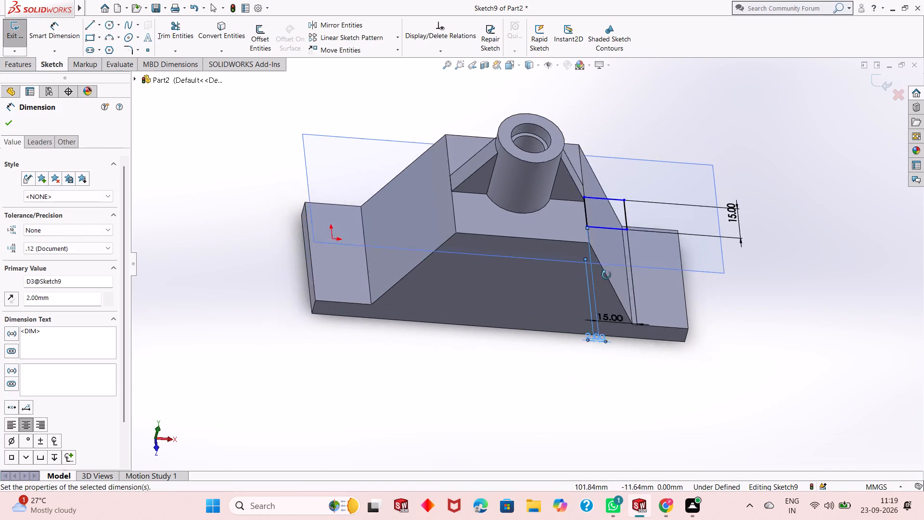
pyautogui.moveTo(606, 275); pyautogui.dragTo(612, 234, button='middle')
pyautogui.moveTo(616, 213); pyautogui.dragTo(591, 266, button='middle')
pyautogui.moveTo(591, 276); pyautogui.dragTo(591, 299, button='middle')
pyautogui.hotkey('ctrl', '8')
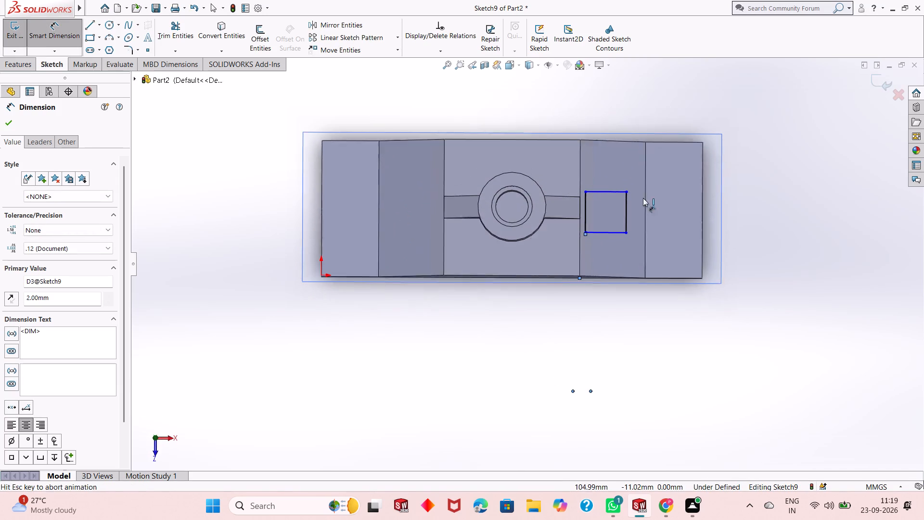
pyautogui.click(583, 231)
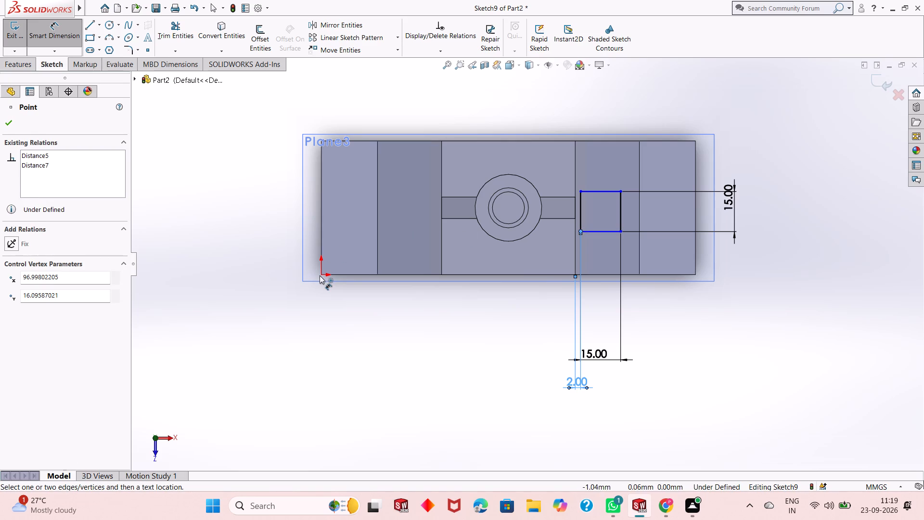
pyautogui.click(320, 276)
pyautogui.click(246, 247)
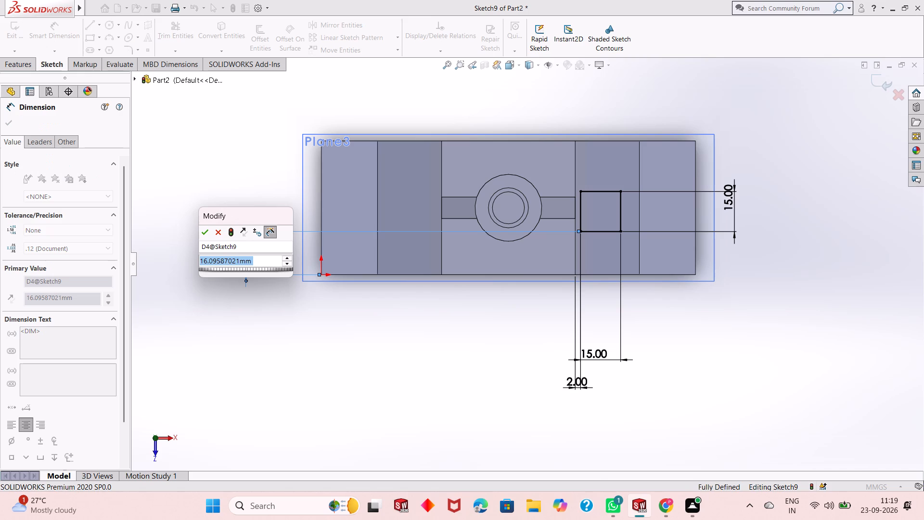
pyautogui.scroll(-3, 477, 232)
pyautogui.scroll(1, 477, 234)
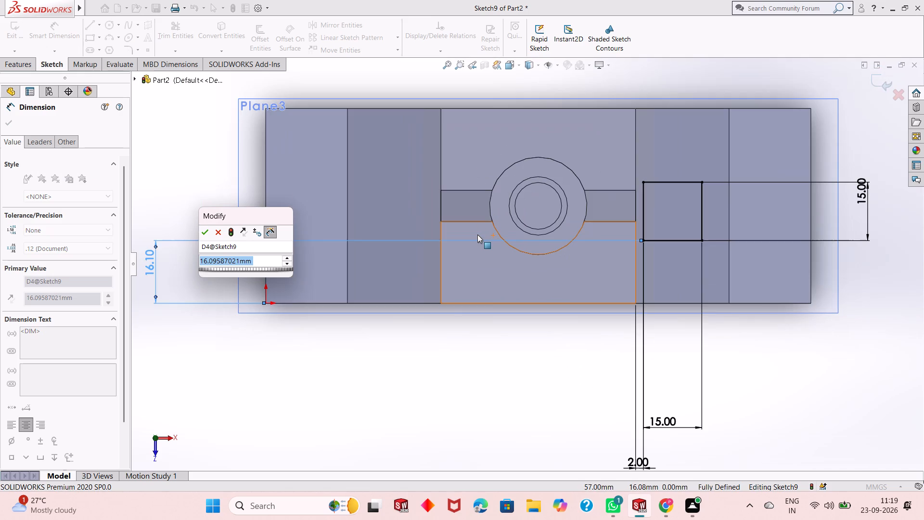
pyautogui.scroll(1, 477, 234)
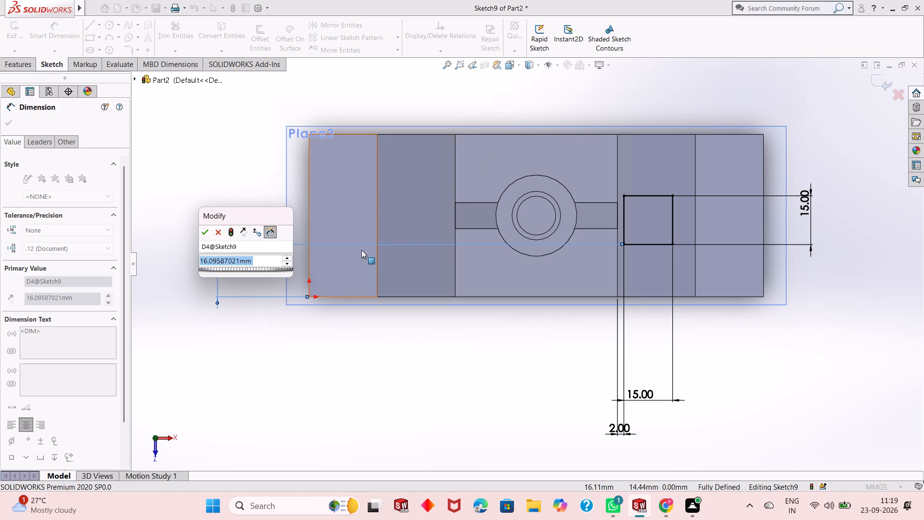
pyautogui.write('35')
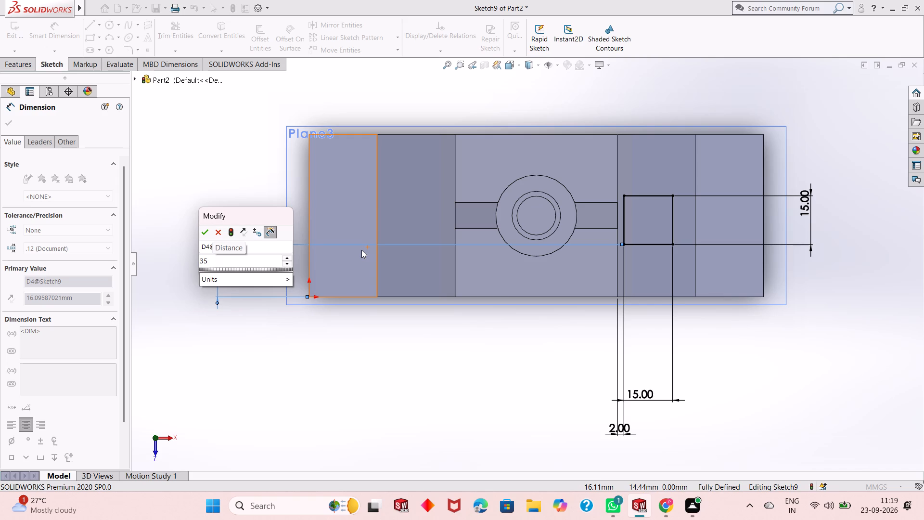
pyautogui.write('/2')
pyautogui.press('Return')
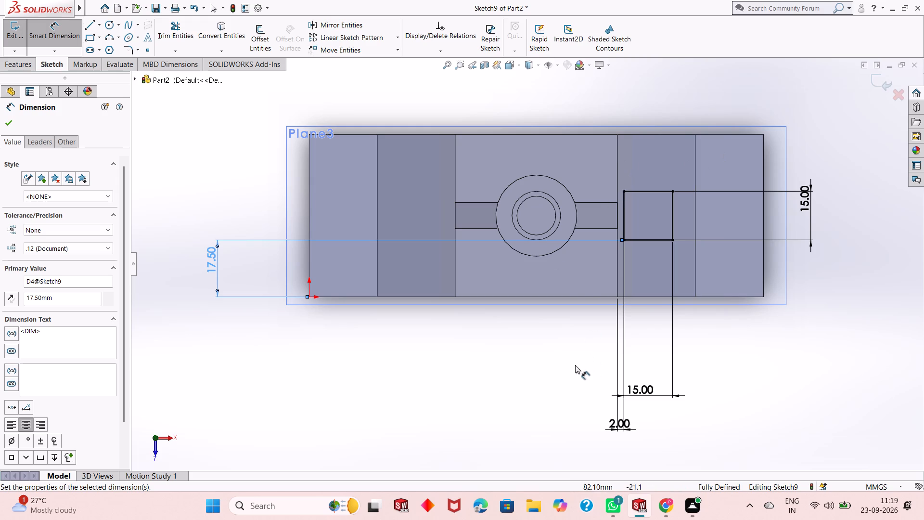
pyautogui.moveTo(575, 365); pyautogui.dragTo(575, 360, button='middle')
pyautogui.scroll(1, 575, 360)
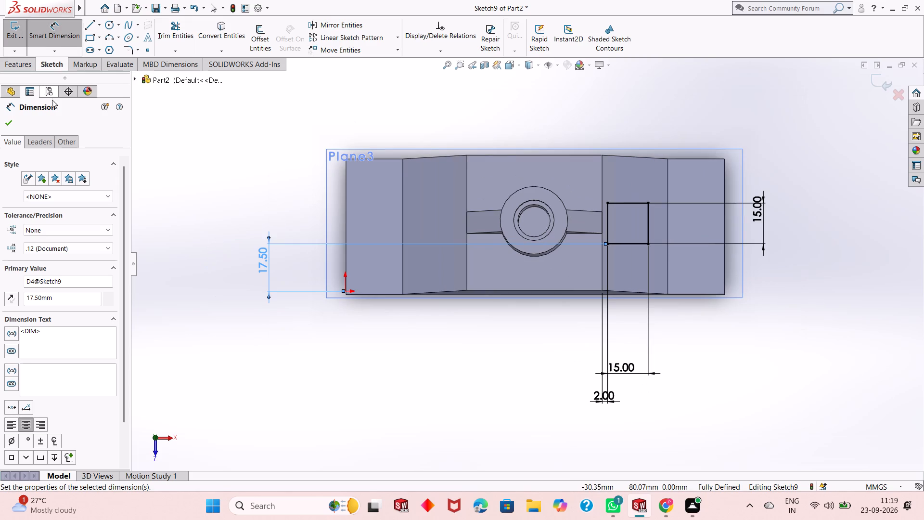
pyautogui.click(0, 117)
pyautogui.click(2, 119)
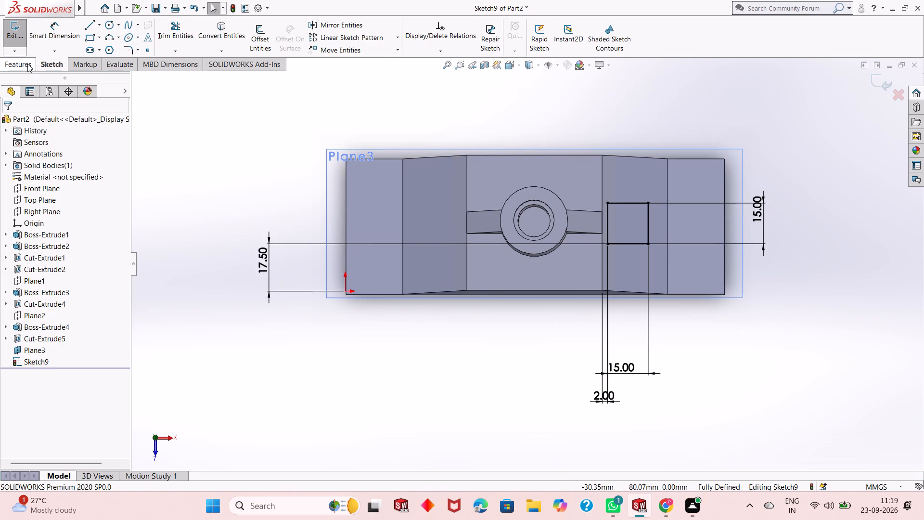
# Extrude the 15 mm square as a boss, reversed to run downward into the sloped side, with a blind depth of 25 mm.
pyautogui.click(27, 64)
pyautogui.click(16, 35)
pyautogui.moveTo(493, 330); pyautogui.dragTo(504, 169, button='middle')
pyautogui.click(10, 191)
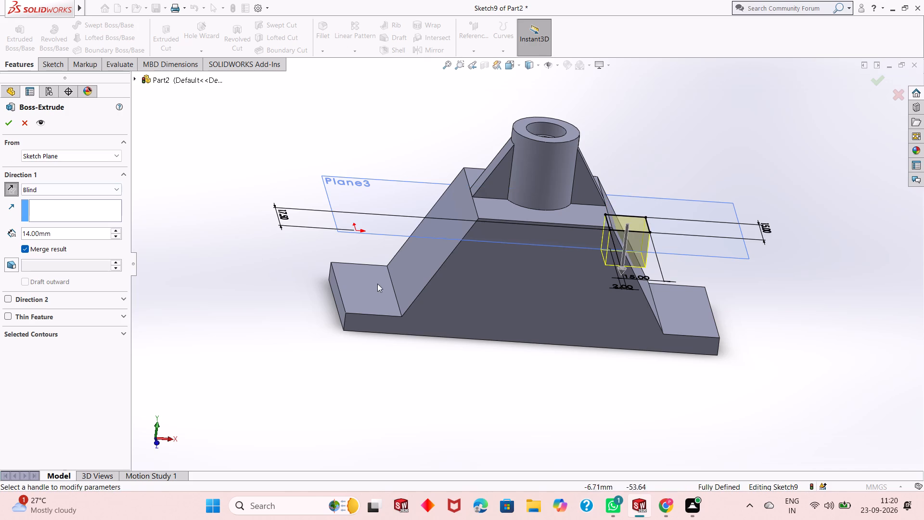
pyautogui.moveTo(524, 302); pyautogui.dragTo(509, 250, button='middle')
pyautogui.doubleClick(75, 237)
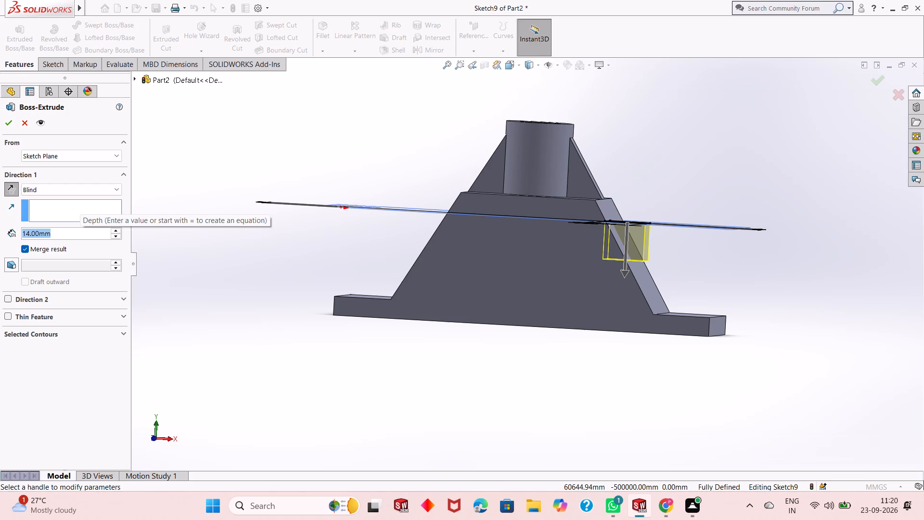
pyautogui.write('25')
pyautogui.press('Return')
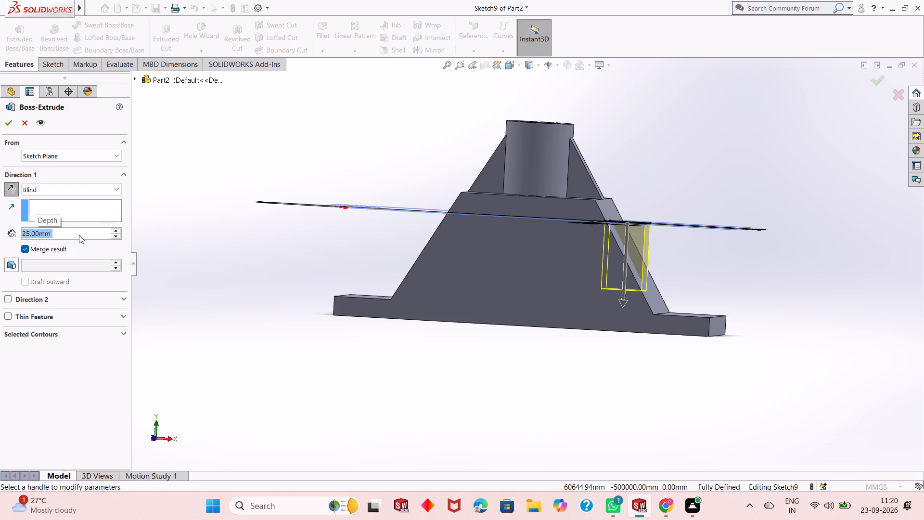
pyautogui.moveTo(641, 289); pyautogui.dragTo(603, 344, button='middle')
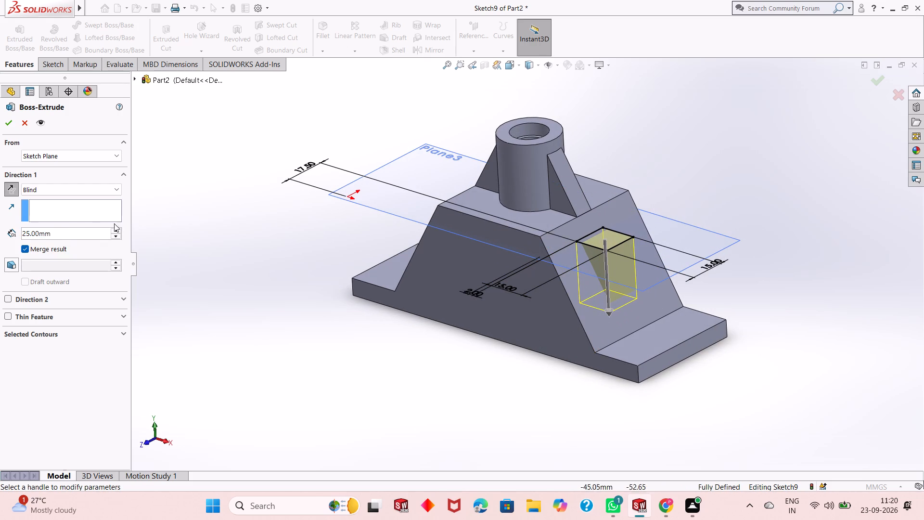
pyautogui.doubleClick(63, 234)
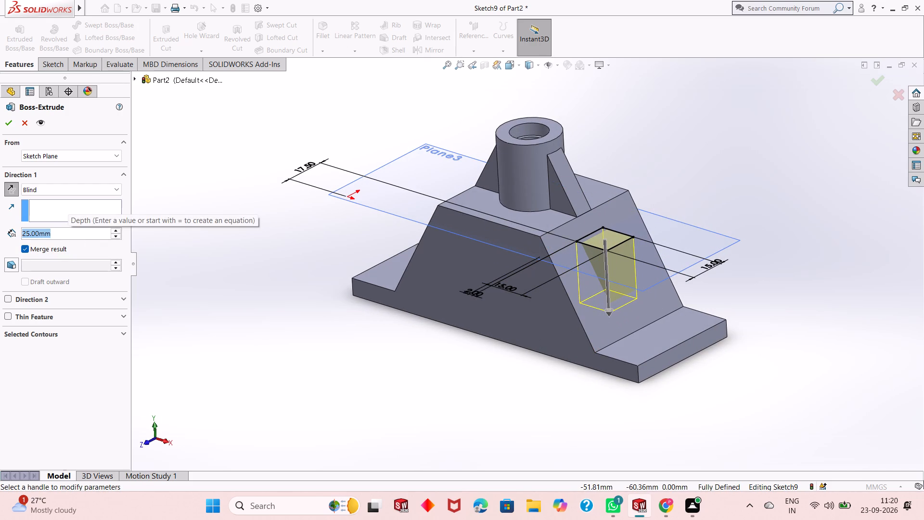
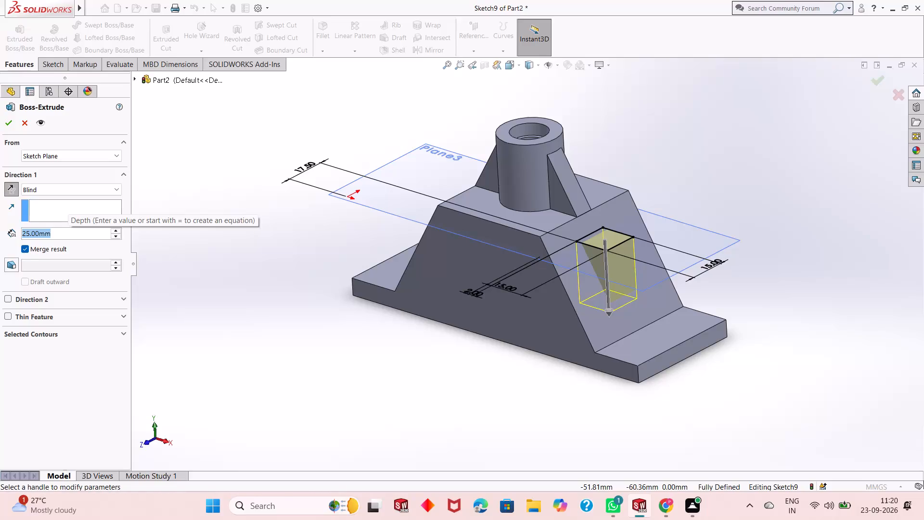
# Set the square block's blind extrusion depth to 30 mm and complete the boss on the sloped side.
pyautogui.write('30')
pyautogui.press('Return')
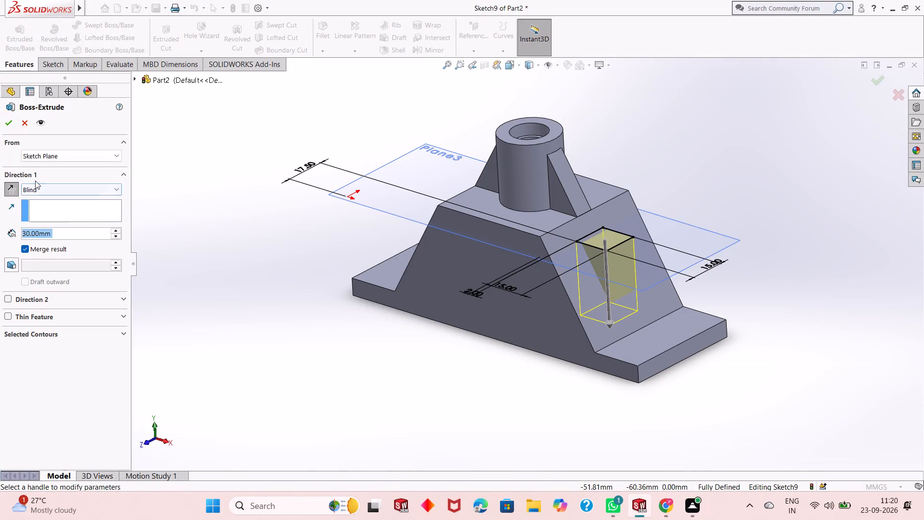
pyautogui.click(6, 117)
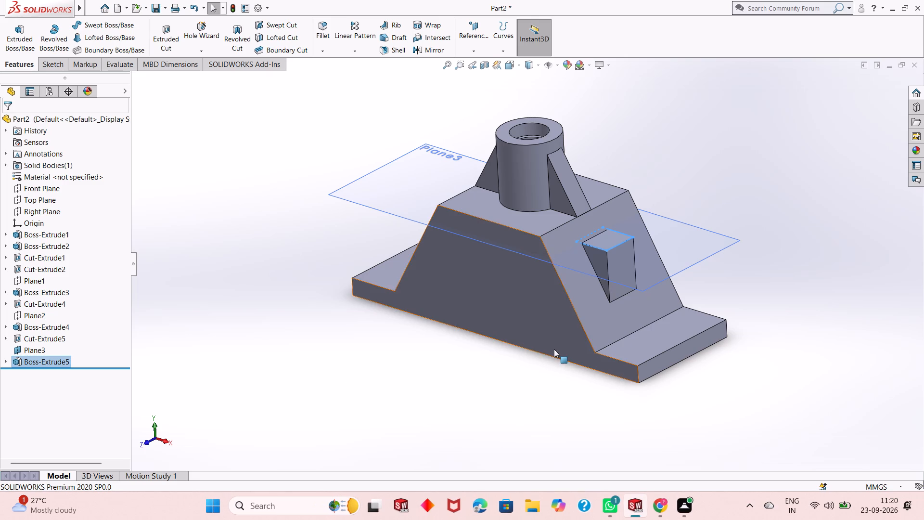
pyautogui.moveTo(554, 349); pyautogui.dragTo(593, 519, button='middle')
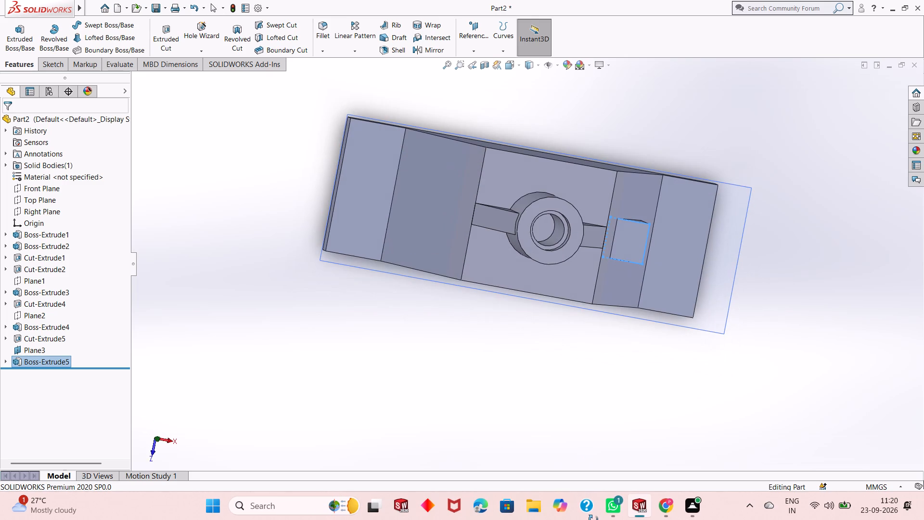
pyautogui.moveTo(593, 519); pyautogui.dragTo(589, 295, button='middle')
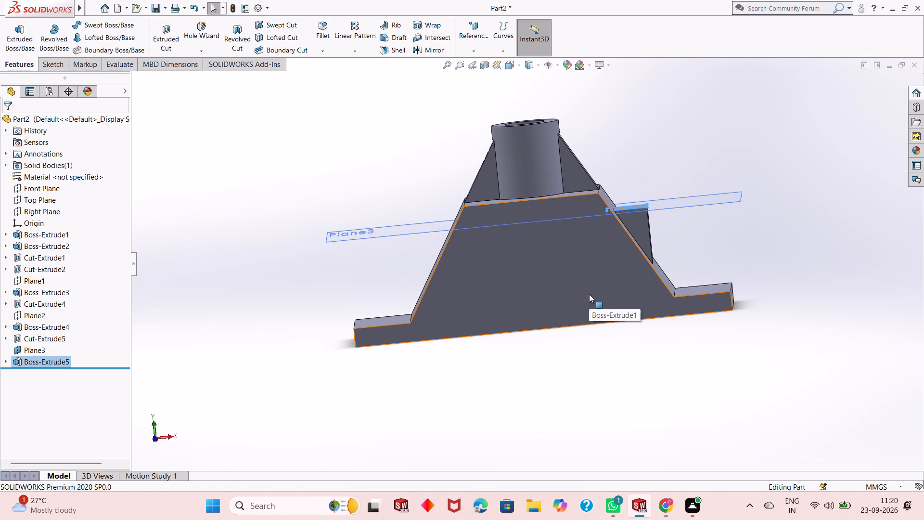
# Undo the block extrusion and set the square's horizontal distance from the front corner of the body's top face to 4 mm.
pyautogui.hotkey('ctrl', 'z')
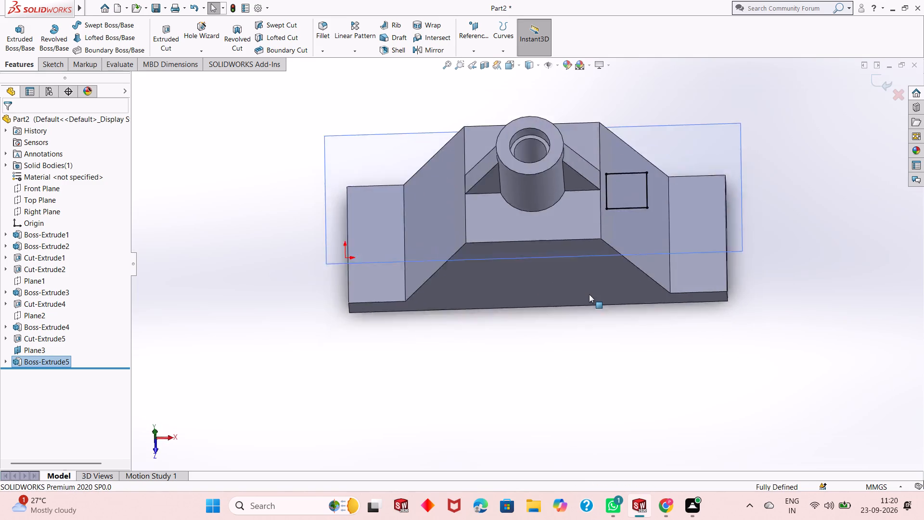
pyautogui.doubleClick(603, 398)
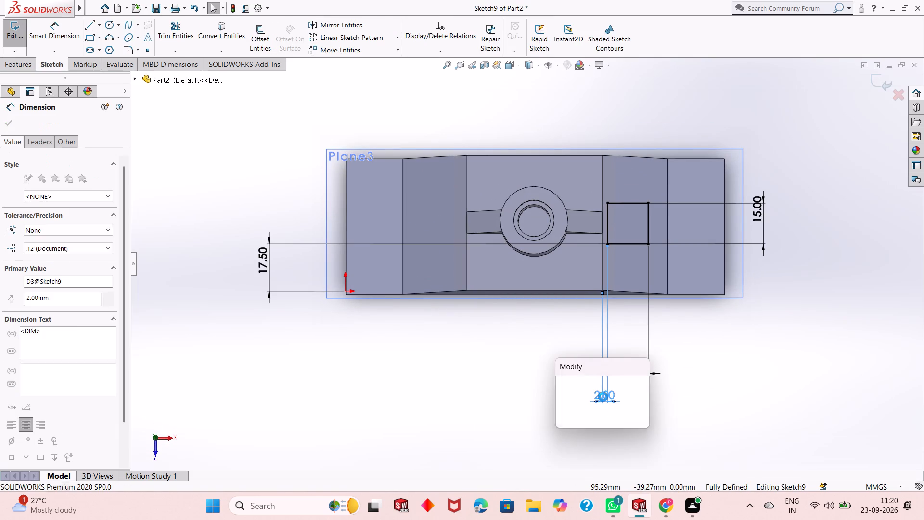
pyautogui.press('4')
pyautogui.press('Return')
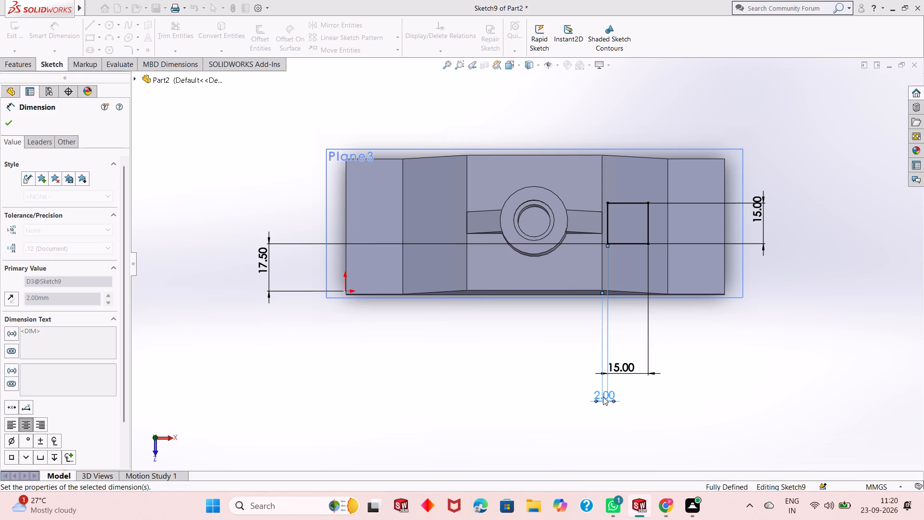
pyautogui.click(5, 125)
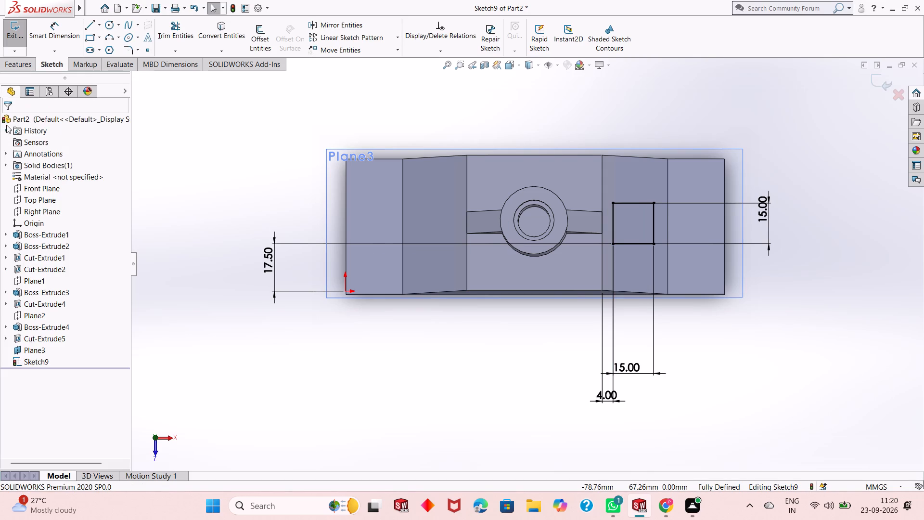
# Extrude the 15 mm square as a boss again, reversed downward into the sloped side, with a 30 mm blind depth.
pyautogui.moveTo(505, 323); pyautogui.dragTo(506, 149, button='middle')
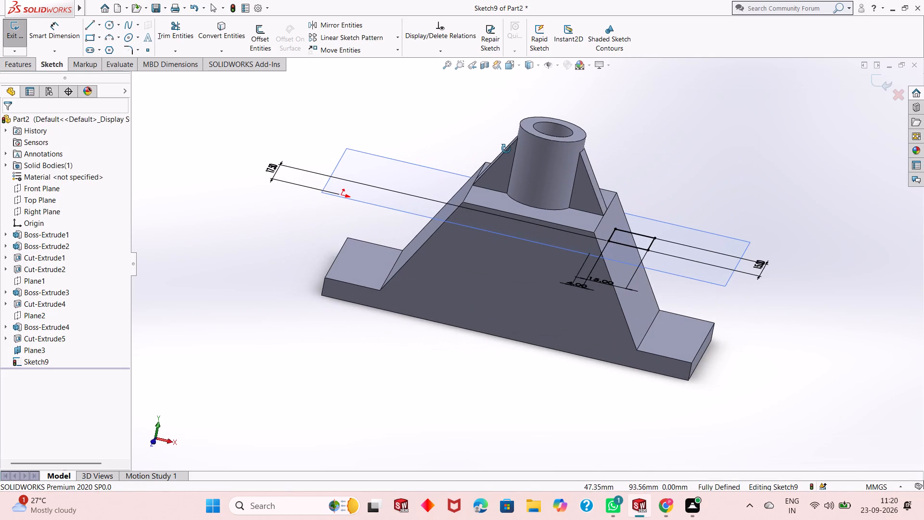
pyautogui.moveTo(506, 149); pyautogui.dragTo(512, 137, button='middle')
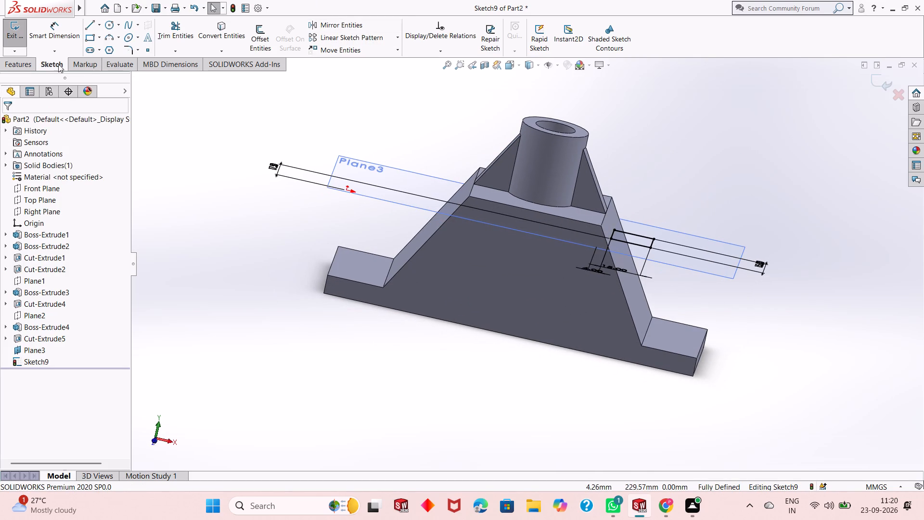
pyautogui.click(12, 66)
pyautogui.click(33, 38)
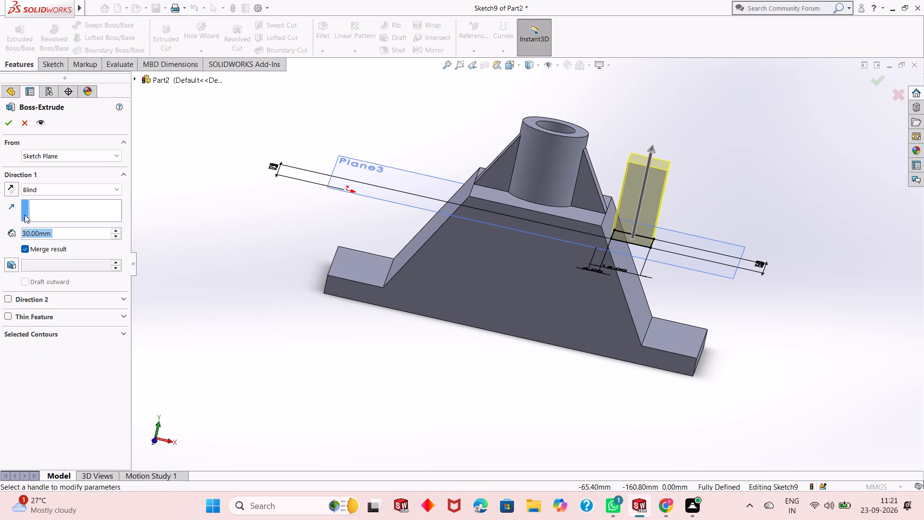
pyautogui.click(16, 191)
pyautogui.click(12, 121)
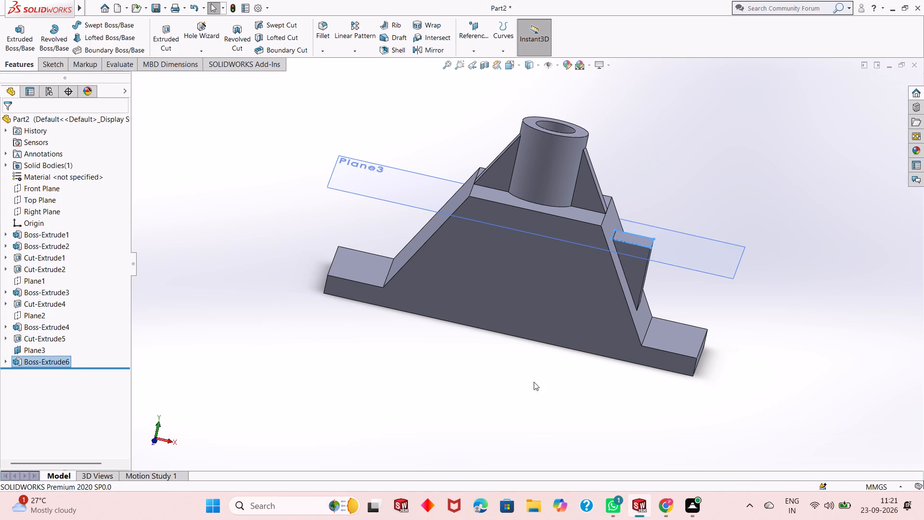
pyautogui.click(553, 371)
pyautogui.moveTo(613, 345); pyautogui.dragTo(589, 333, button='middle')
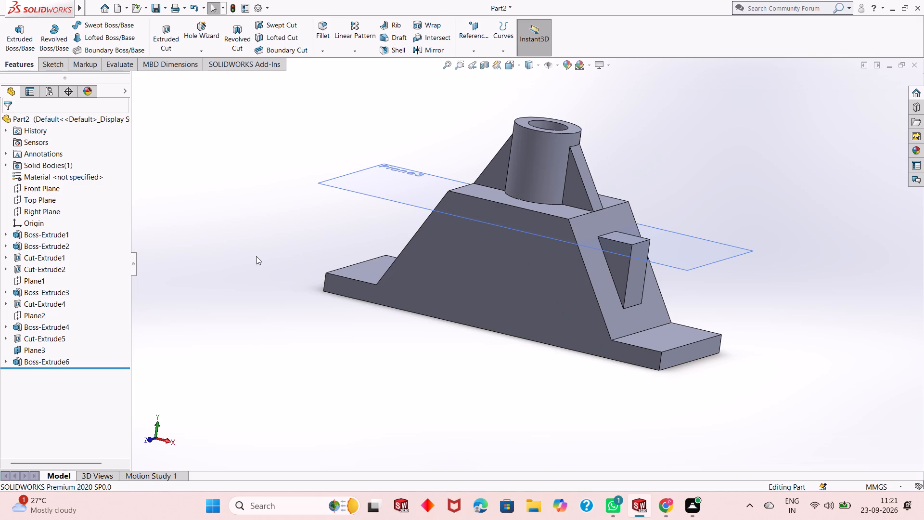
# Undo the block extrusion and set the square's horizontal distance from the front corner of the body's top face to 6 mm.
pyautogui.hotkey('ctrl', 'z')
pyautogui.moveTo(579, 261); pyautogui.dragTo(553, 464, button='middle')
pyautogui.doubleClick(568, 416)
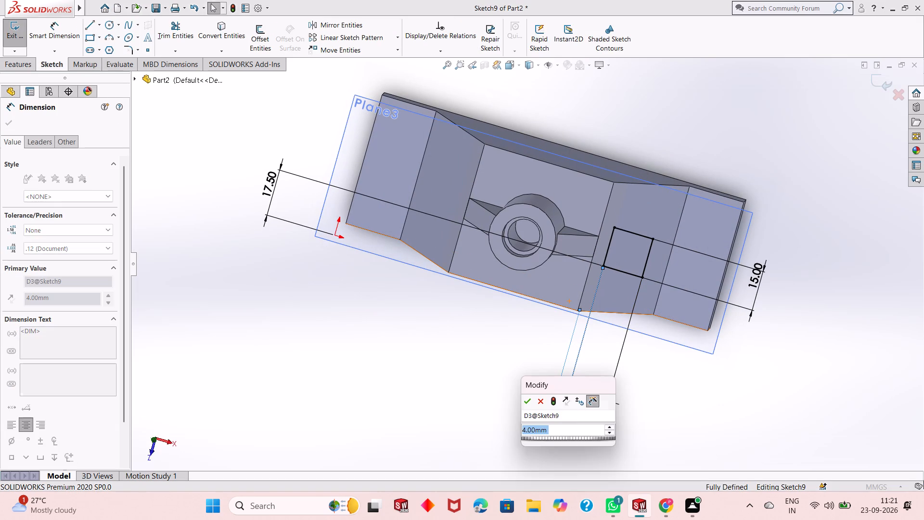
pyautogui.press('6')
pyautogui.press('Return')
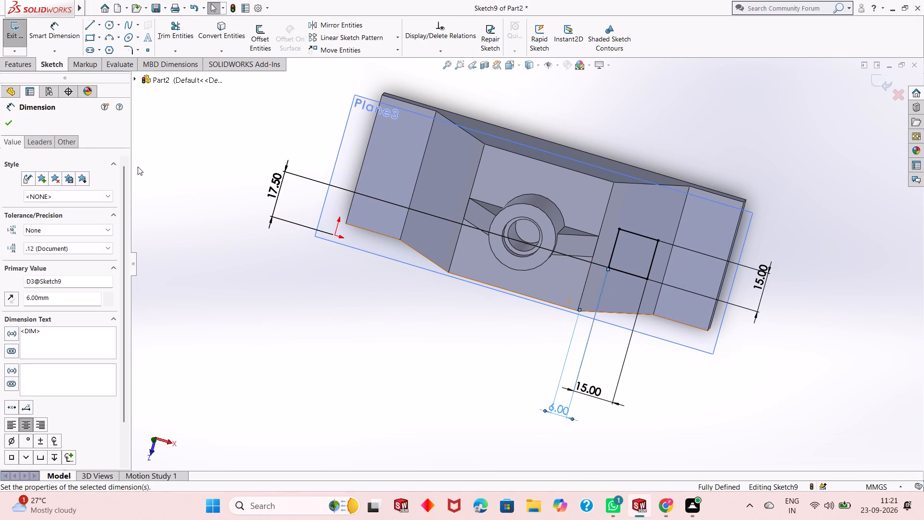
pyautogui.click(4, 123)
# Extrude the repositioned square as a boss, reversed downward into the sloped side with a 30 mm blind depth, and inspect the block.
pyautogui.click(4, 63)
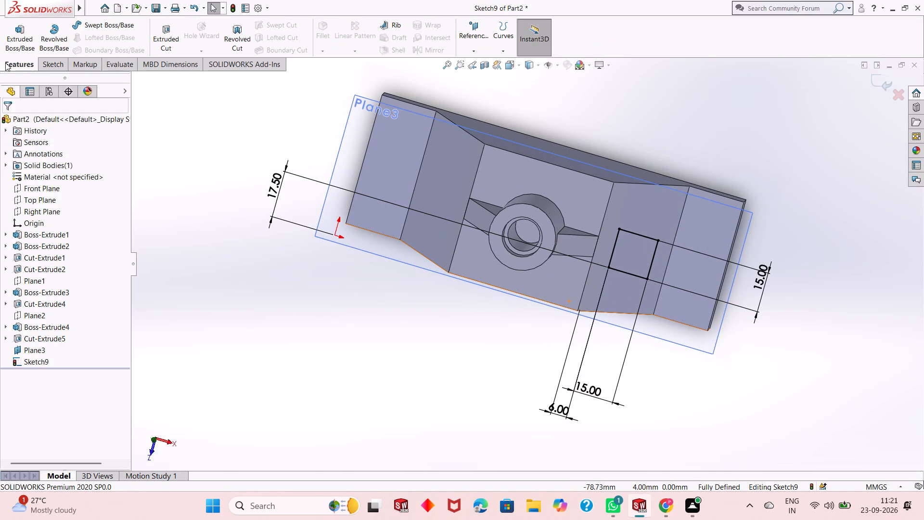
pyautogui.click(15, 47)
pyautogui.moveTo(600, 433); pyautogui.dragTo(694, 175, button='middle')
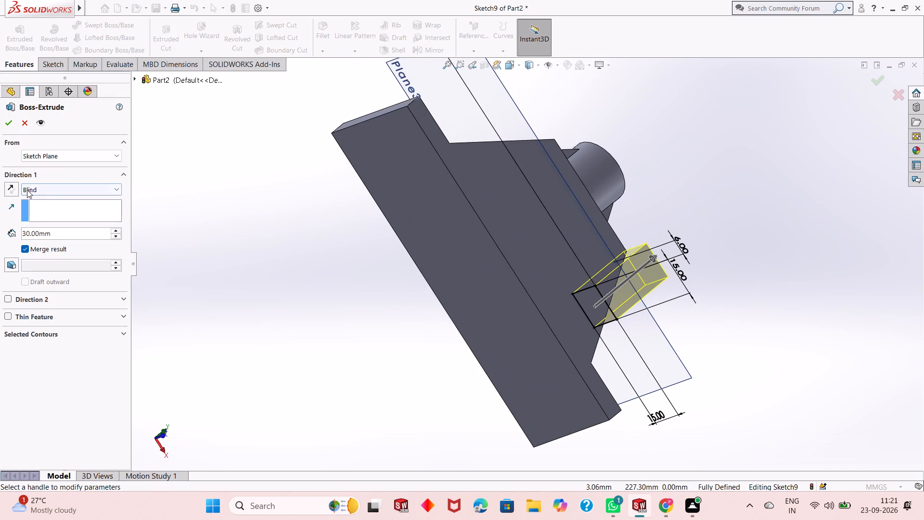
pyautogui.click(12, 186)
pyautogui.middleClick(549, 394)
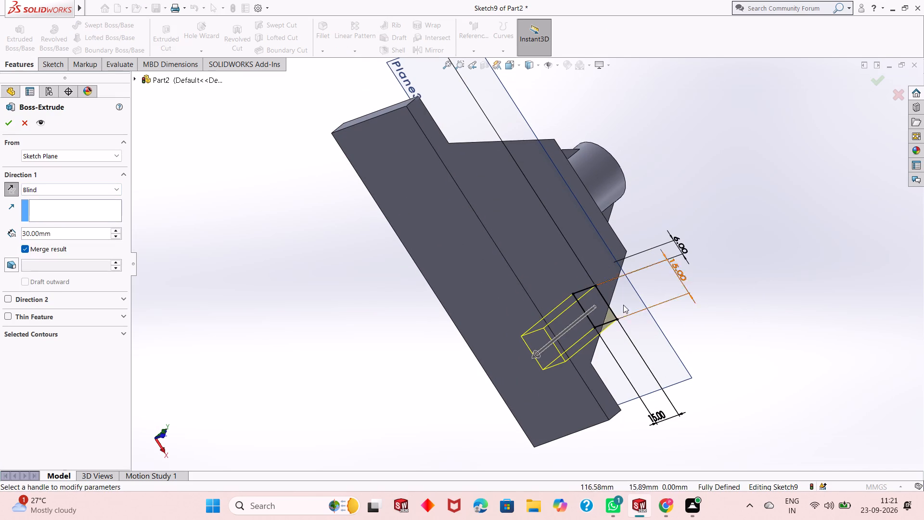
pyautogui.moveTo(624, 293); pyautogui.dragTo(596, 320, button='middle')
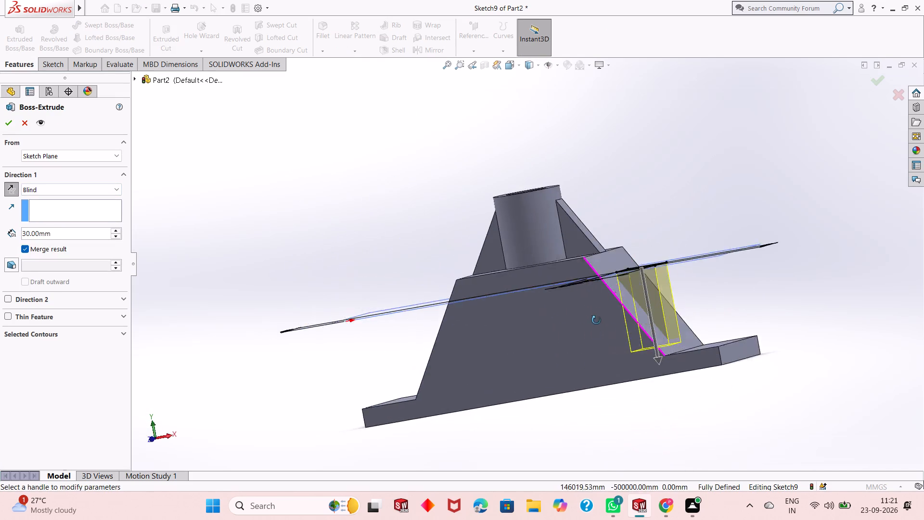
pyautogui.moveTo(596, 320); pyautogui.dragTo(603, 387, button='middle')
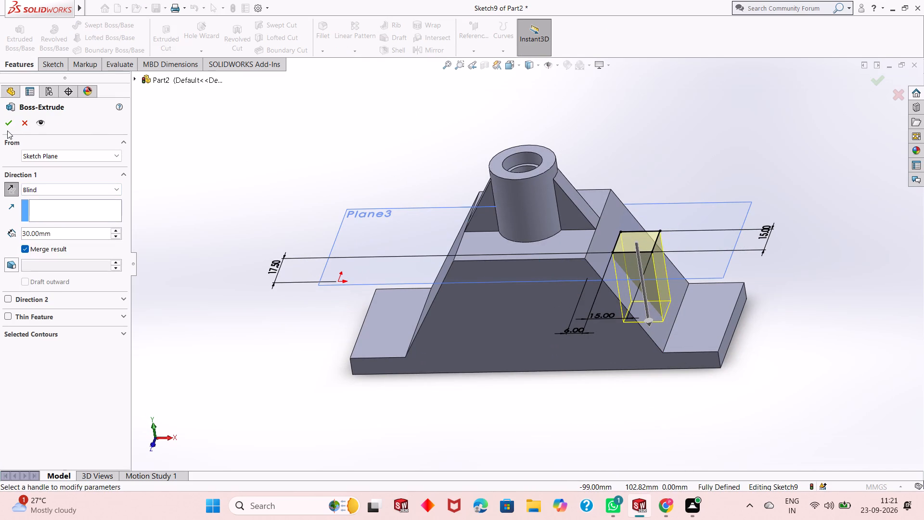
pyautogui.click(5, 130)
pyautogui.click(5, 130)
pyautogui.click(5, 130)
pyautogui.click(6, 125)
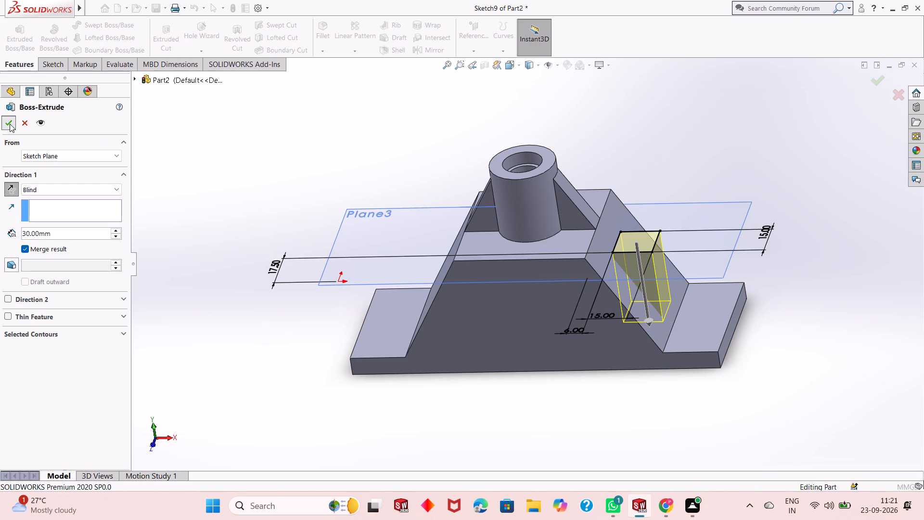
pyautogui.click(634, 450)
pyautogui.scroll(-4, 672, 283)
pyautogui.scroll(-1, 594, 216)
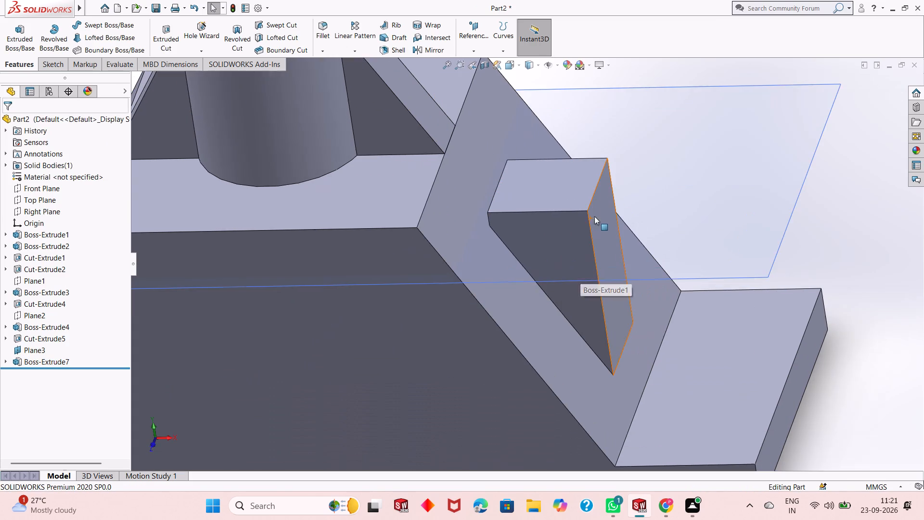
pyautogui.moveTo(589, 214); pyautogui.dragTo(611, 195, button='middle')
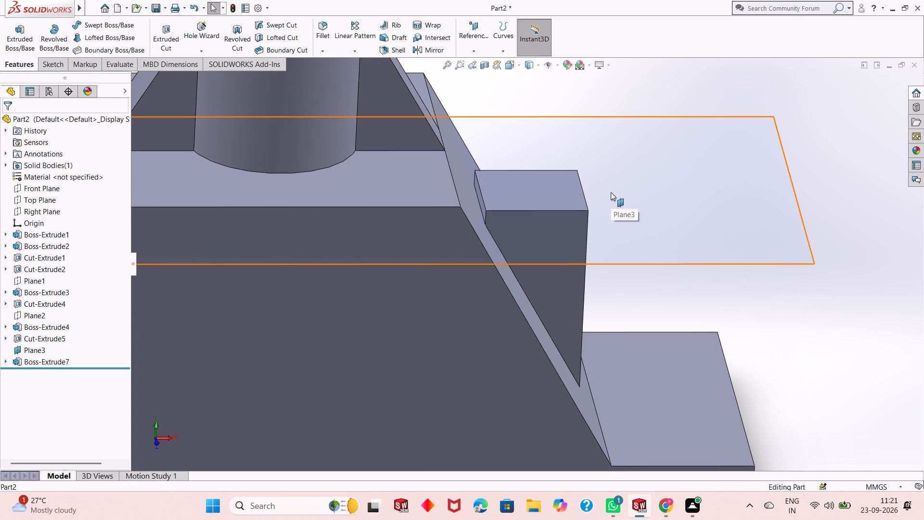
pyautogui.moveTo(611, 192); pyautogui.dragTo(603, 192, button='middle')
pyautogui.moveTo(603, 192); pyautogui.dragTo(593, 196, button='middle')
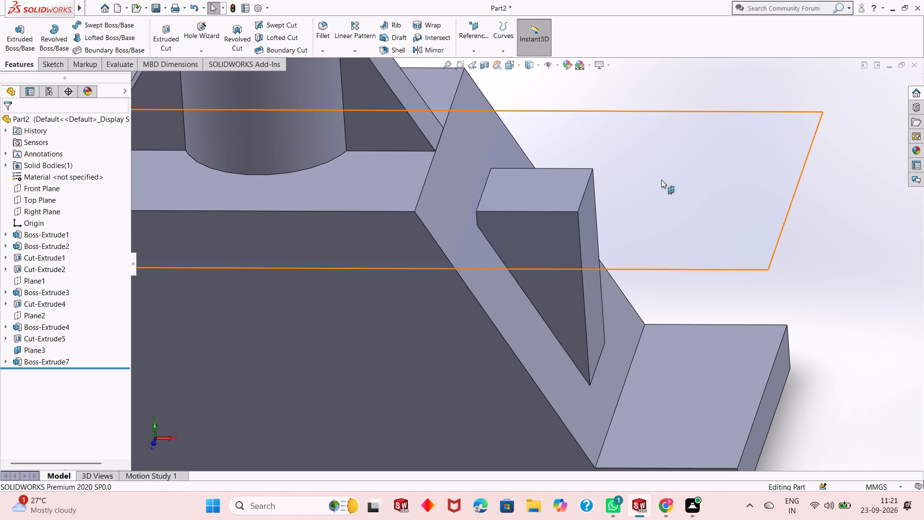
# Undo the block extrusion, the square's dimensions and the whole square sketch, back to the offset reference plane.
pyautogui.hotkey('ctrl', 'z')
pyautogui.hotkey('ctrl', 'z')
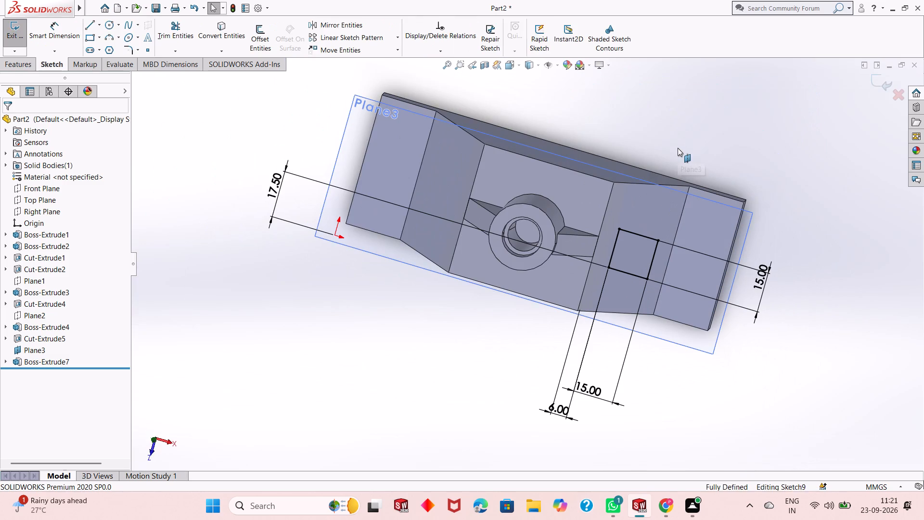
pyautogui.hotkey('ctrl', 'z')
pyautogui.hotkey('ctrl', 'z')
pyautogui.hotkey('ctrl', 'z')
pyautogui.hotkey('ctrl', 'z')
pyautogui.hotkey('ctrl', 'z')
pyautogui.hotkey('ctrl', 'z')
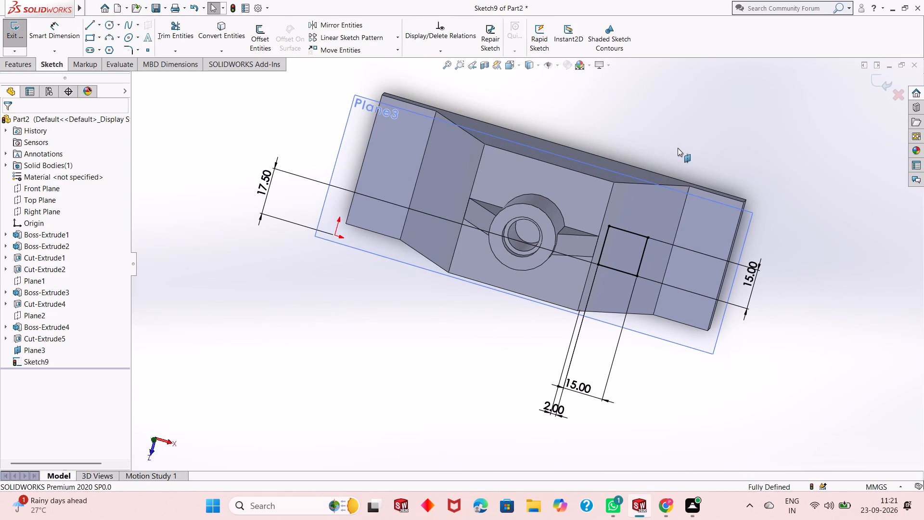
pyautogui.hotkey('ctrl', 'z')
pyautogui.hotkey('ctrl', 'z')
pyautogui.hotkey('ctrl', 'z')
pyautogui.hotkey('ctrl', 'z')
pyautogui.hotkey('ctrl', 'z')
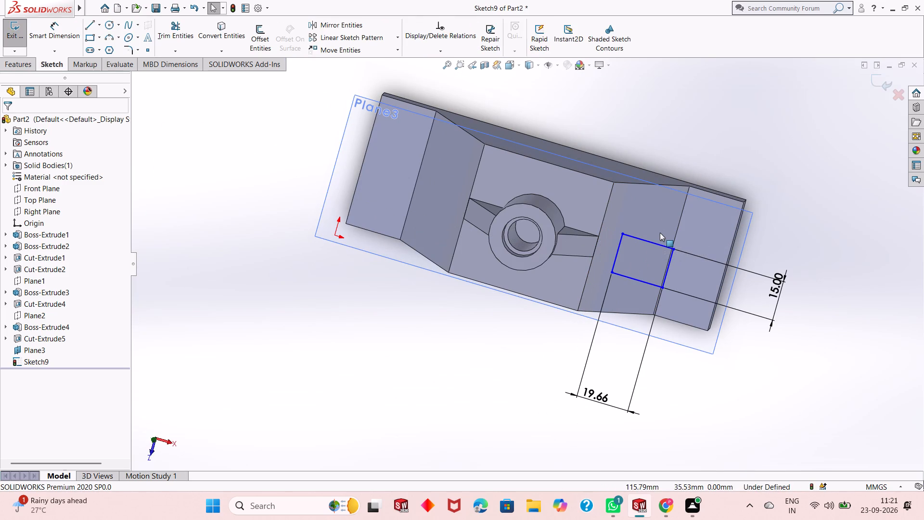
pyautogui.hotkey('ctrl', 'z')
pyautogui.hotkey('ctrl', 'z')
pyautogui.hotkey('ctrl', 'z')
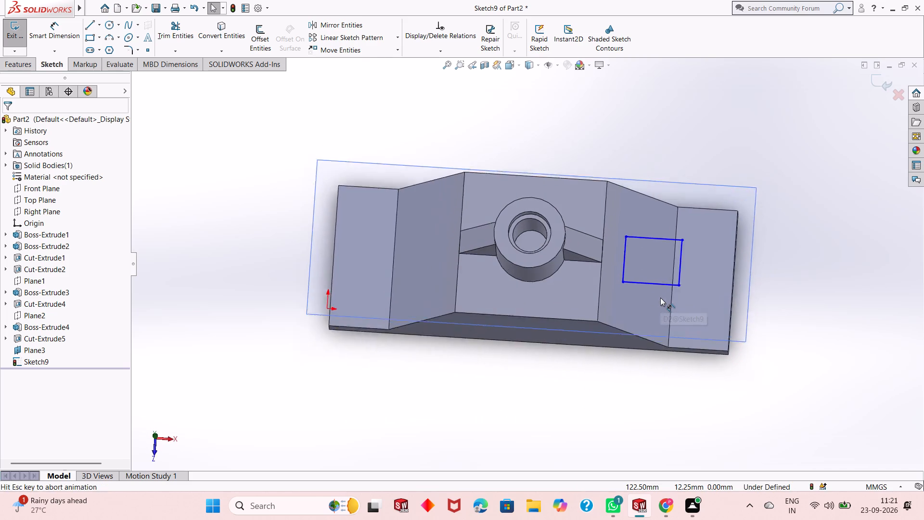
pyautogui.hotkey('ctrl', 'z')
pyautogui.hotkey('ctrl', 'z')
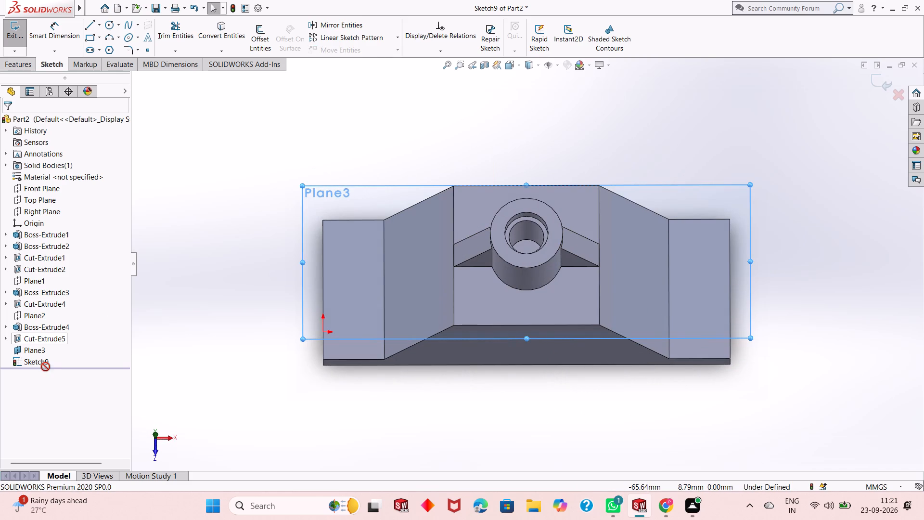
pyautogui.hotkey('ctrl', 'z')
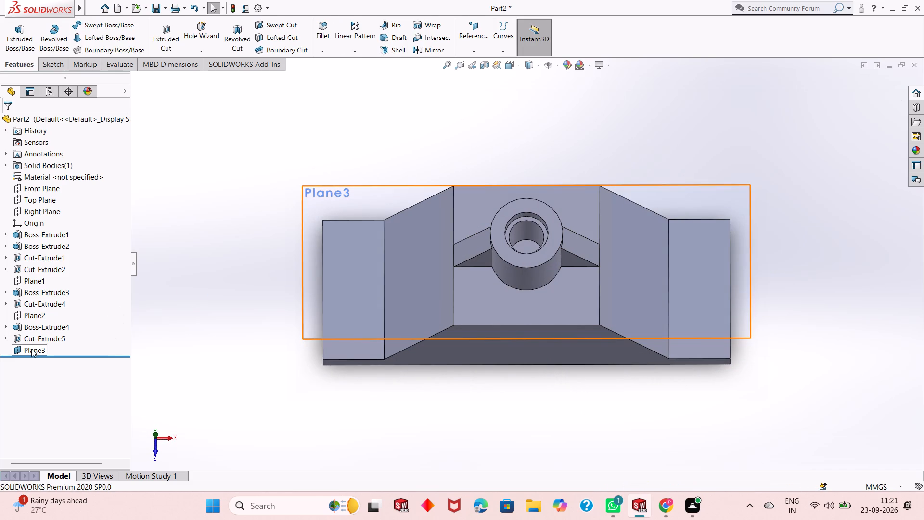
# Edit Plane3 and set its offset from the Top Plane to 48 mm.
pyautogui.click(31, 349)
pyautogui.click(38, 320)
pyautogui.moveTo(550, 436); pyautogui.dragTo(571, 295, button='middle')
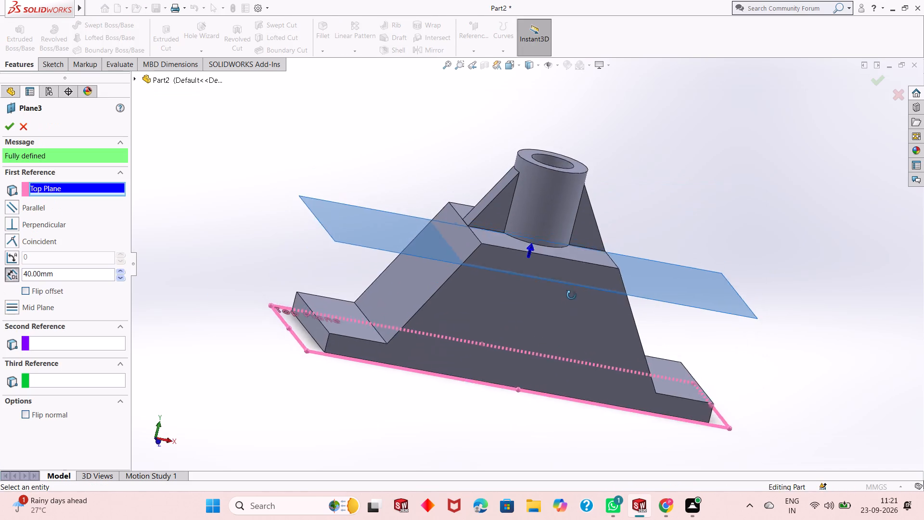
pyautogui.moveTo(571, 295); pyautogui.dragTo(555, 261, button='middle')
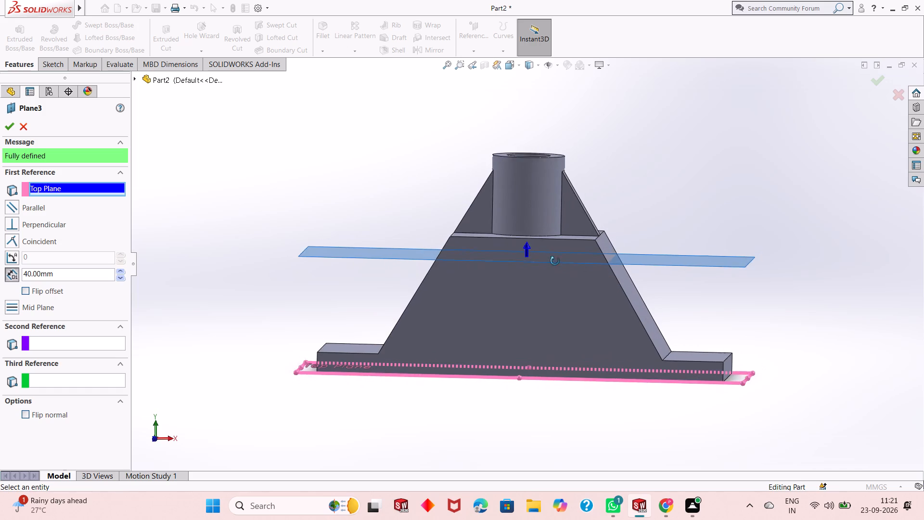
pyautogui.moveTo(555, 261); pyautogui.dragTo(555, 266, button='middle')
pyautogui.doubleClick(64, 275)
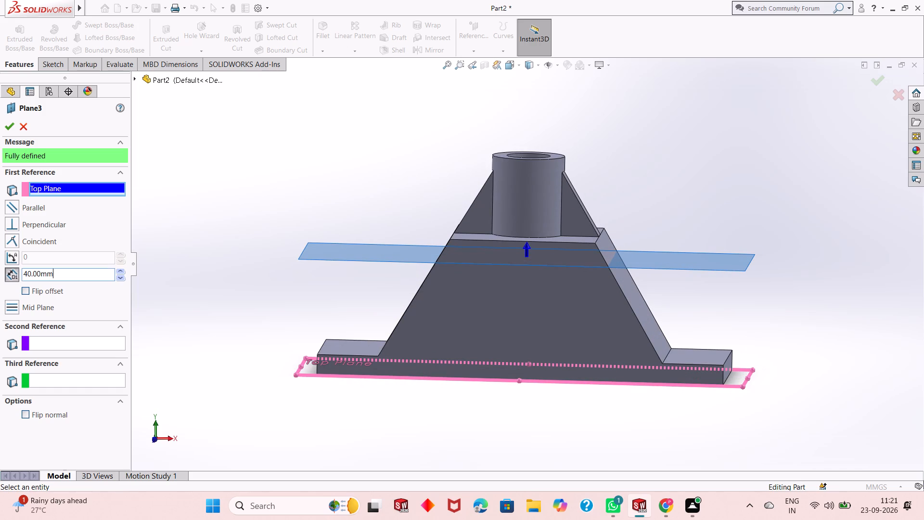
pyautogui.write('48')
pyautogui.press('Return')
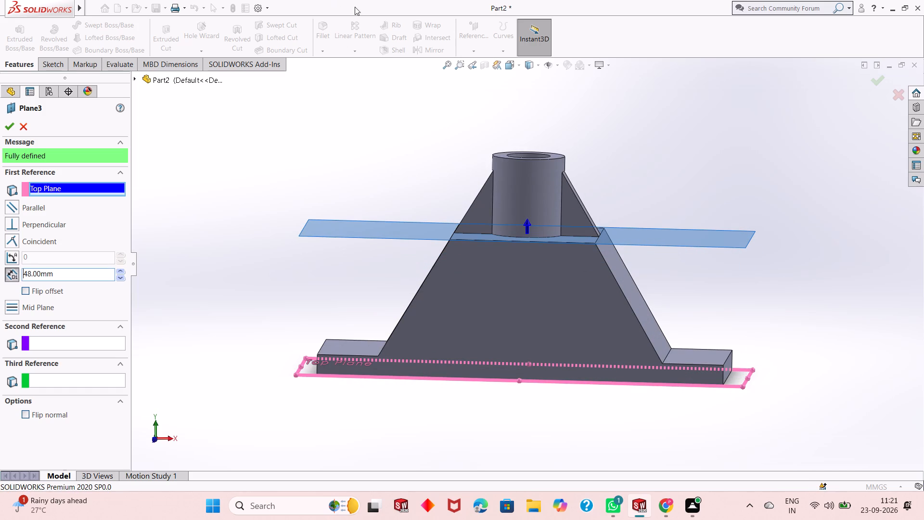
# Examine from several sides how the previewed plane lies relative to the trapezoidal body's top face and the cylinder's base.
pyautogui.scroll(-1, 500, 277)
pyautogui.moveTo(573, 248); pyautogui.dragTo(574, 231, button='middle')
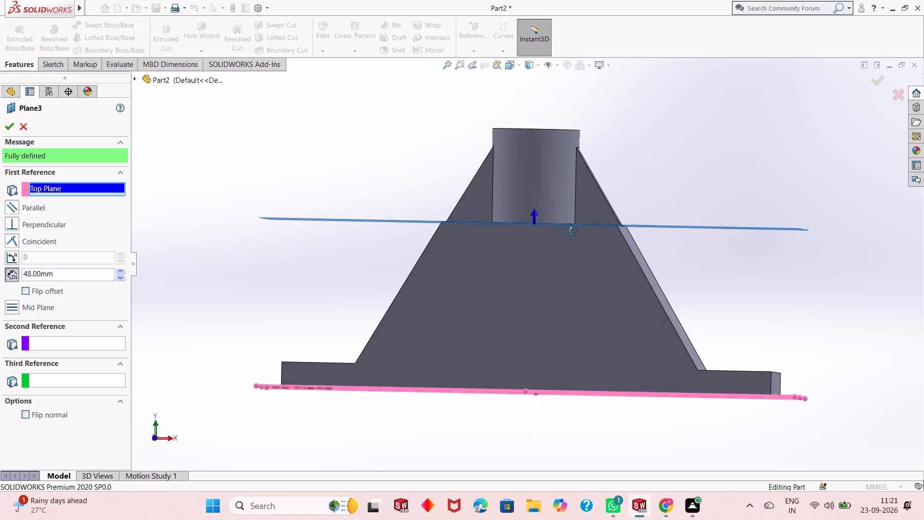
pyautogui.moveTo(574, 231); pyautogui.dragTo(574, 228, button='middle')
pyautogui.scroll(-6, 599, 220)
pyautogui.moveTo(606, 257); pyautogui.dragTo(604, 268, button='middle')
pyautogui.scroll(-1, 609, 257)
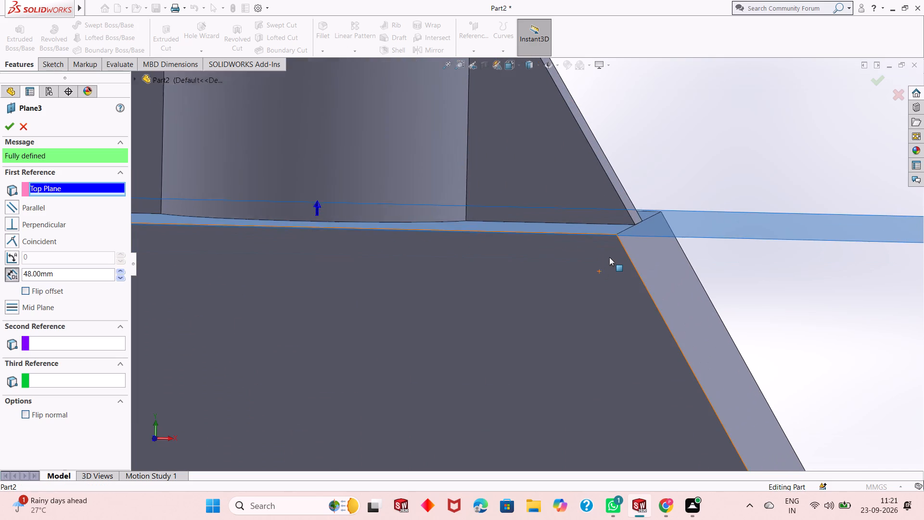
pyautogui.scroll(-1, 609, 257)
pyautogui.moveTo(609, 257); pyautogui.dragTo(607, 260, button='middle')
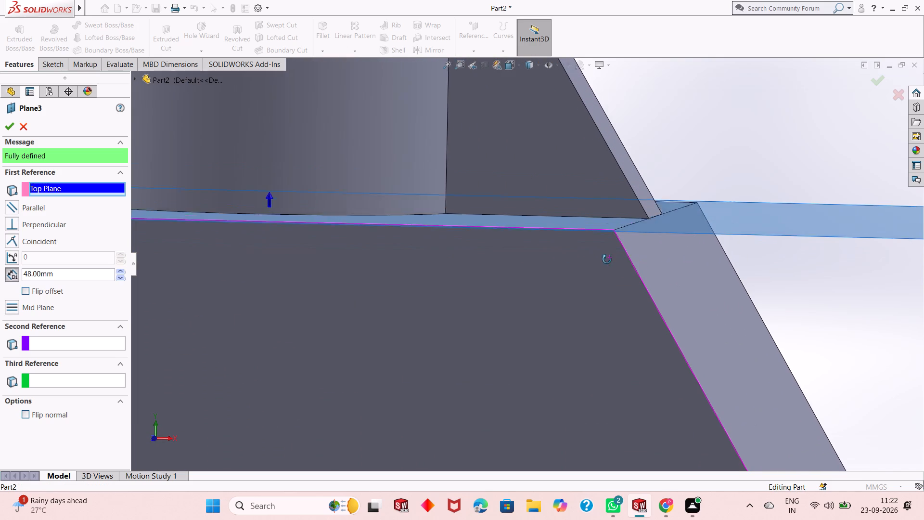
pyautogui.moveTo(607, 260); pyautogui.dragTo(606, 271, button='middle')
pyautogui.scroll(2, 607, 270)
pyautogui.moveTo(546, 276); pyautogui.dragTo(544, 258, button='middle')
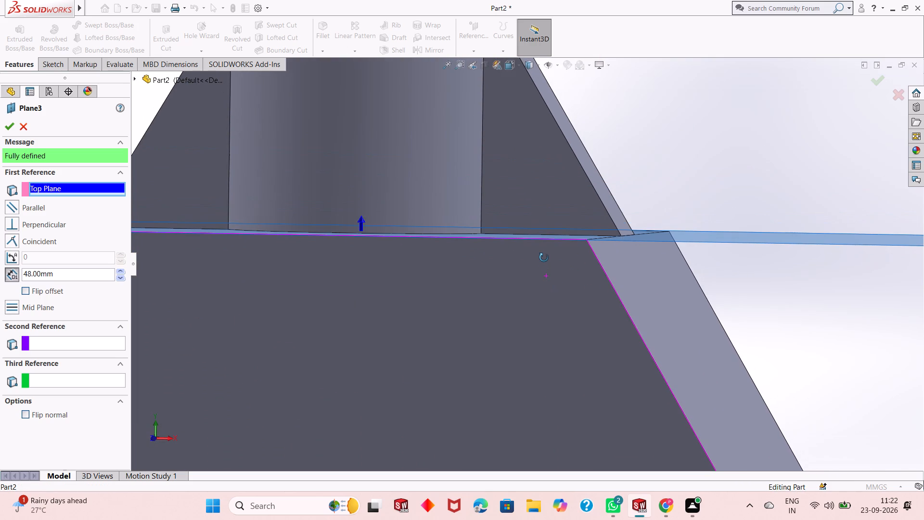
pyautogui.moveTo(544, 258); pyautogui.dragTo(544, 256, button='middle')
pyautogui.scroll(1, 544, 256)
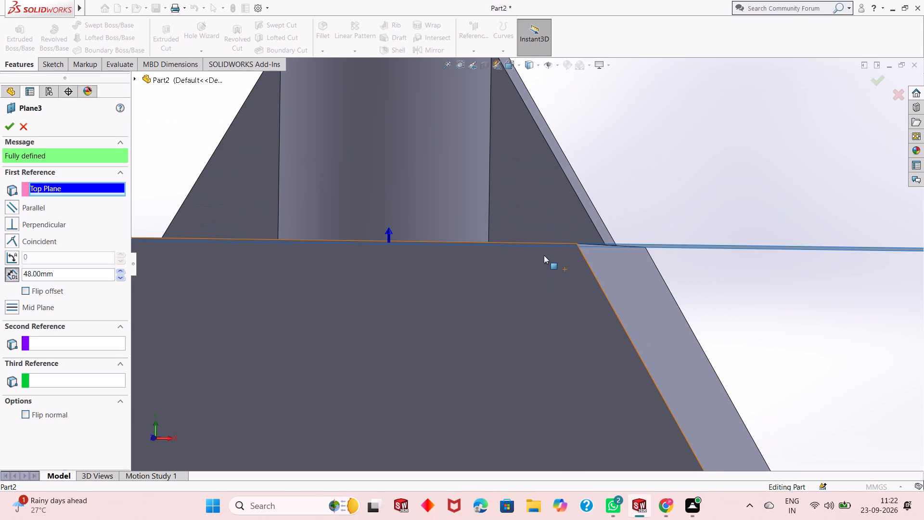
pyautogui.scroll(-2, 544, 255)
pyautogui.moveTo(565, 247); pyautogui.dragTo(566, 251, button='middle')
pyautogui.moveTo(568, 252); pyautogui.dragTo(568, 250, button='middle')
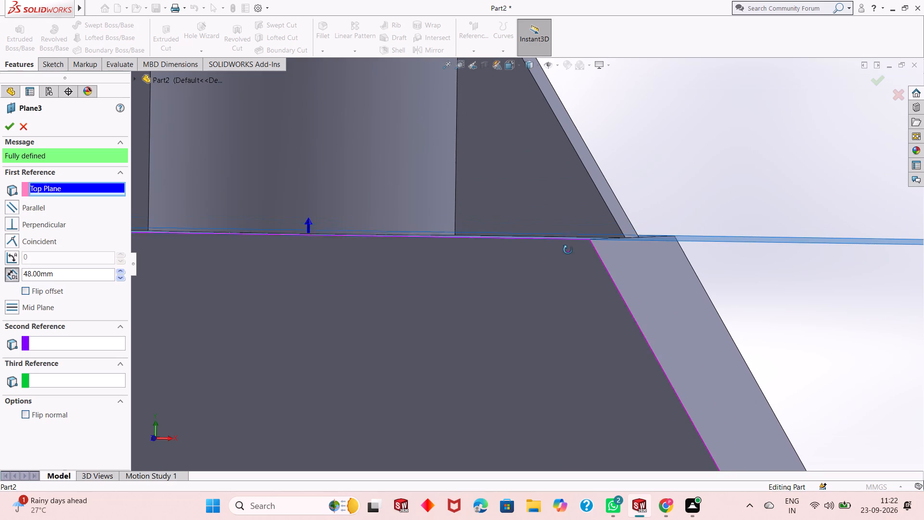
pyautogui.moveTo(568, 250); pyautogui.dragTo(489, 242, button='middle')
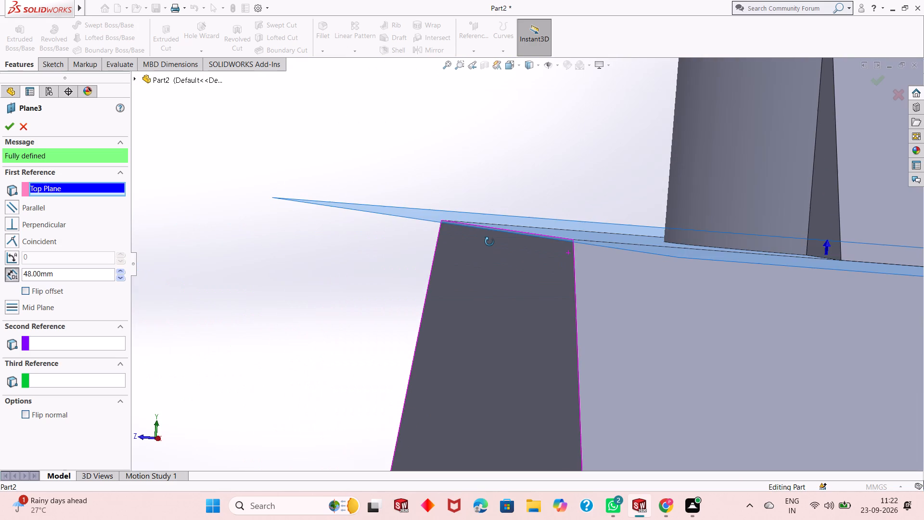
pyautogui.moveTo(489, 242); pyautogui.dragTo(509, 242, button='middle')
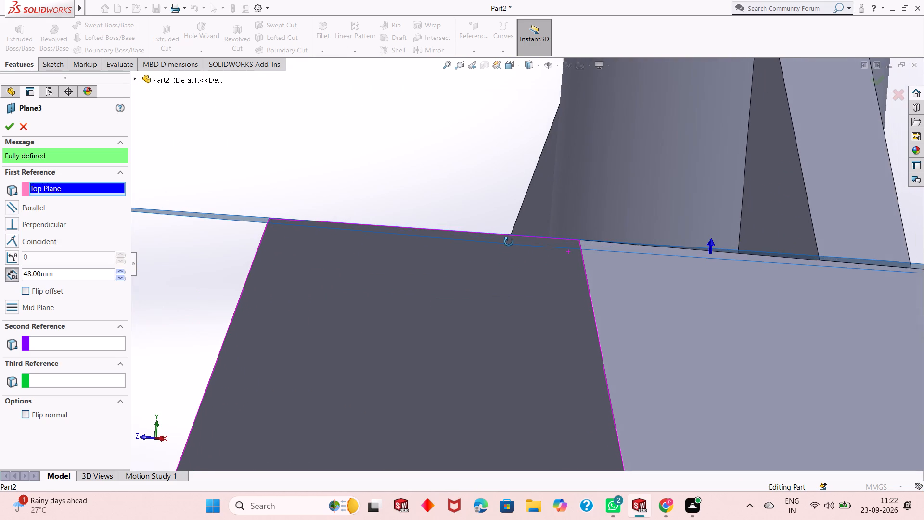
pyautogui.moveTo(509, 242); pyautogui.dragTo(540, 240, button='middle')
pyautogui.scroll(3, 541, 240)
pyautogui.scroll(1, 593, 362)
pyautogui.scroll(1, 342, 311)
pyautogui.moveTo(343, 312); pyautogui.dragTo(374, 320, button='middle')
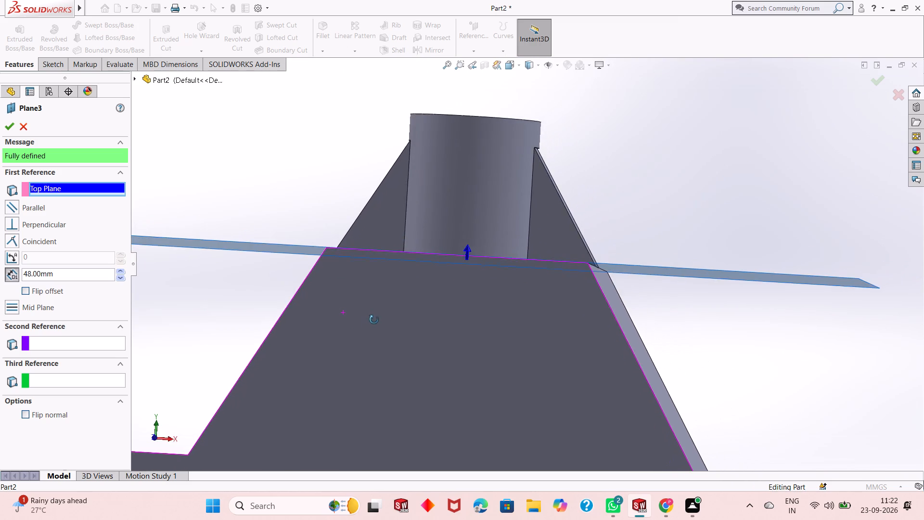
pyautogui.moveTo(374, 320); pyautogui.dragTo(481, 316, button='middle')
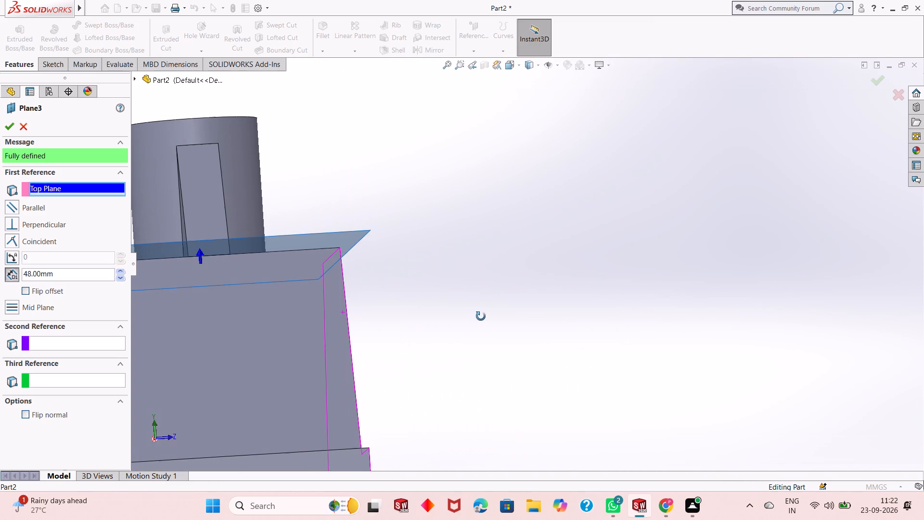
pyautogui.moveTo(481, 316); pyautogui.dragTo(413, 349, button='middle')
pyautogui.scroll(3, 398, 321)
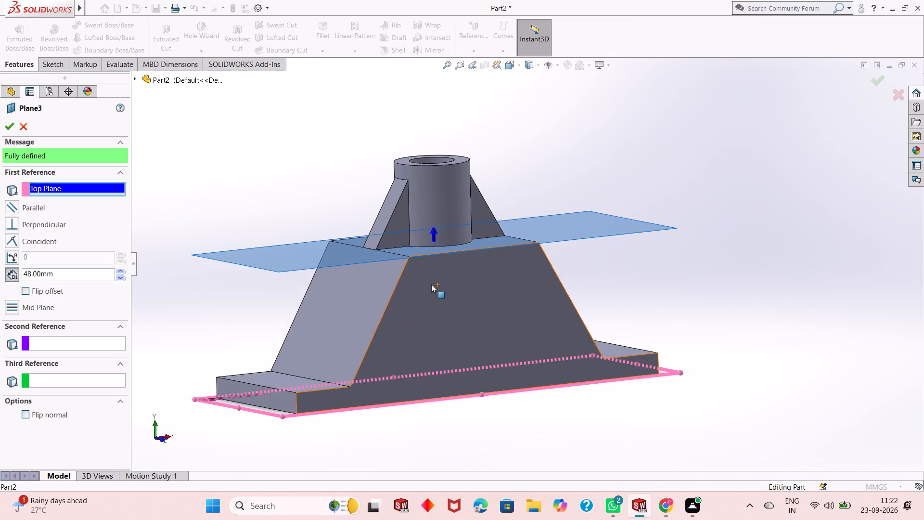
pyautogui.moveTo(431, 284); pyautogui.dragTo(405, 323, button='middle')
pyautogui.scroll(-1, 422, 271)
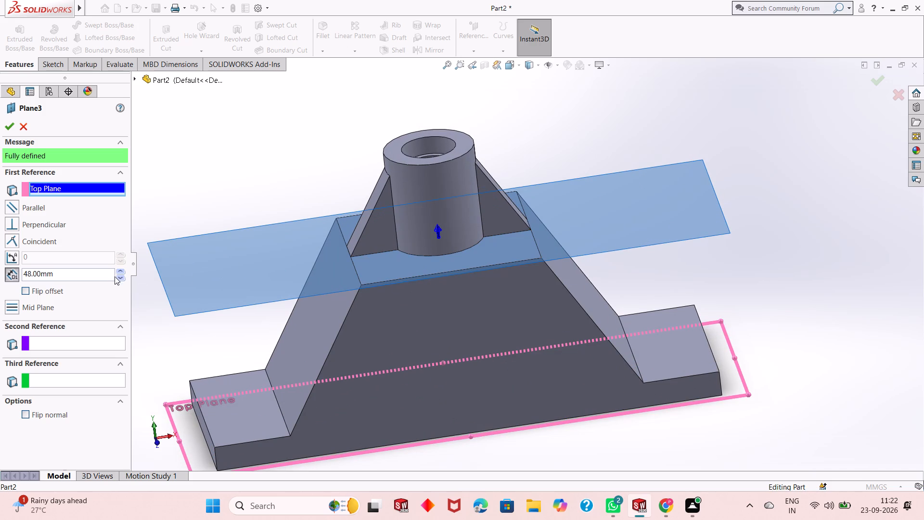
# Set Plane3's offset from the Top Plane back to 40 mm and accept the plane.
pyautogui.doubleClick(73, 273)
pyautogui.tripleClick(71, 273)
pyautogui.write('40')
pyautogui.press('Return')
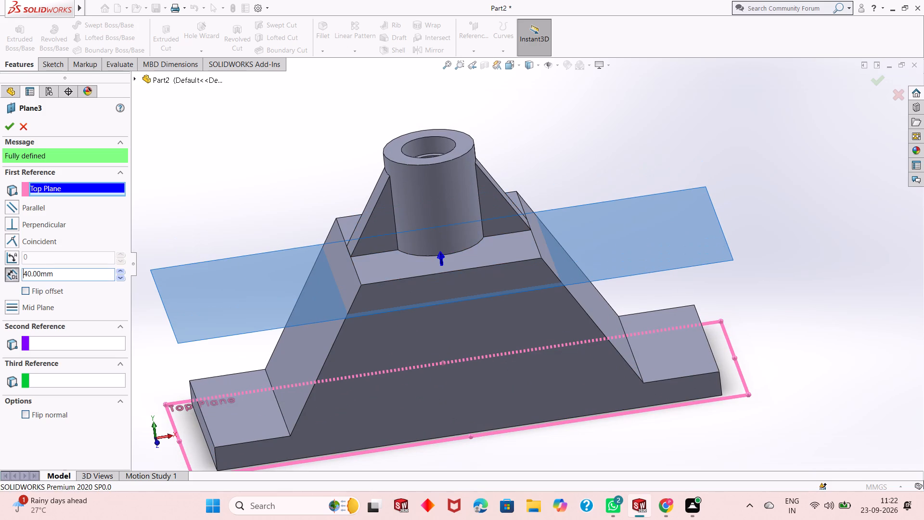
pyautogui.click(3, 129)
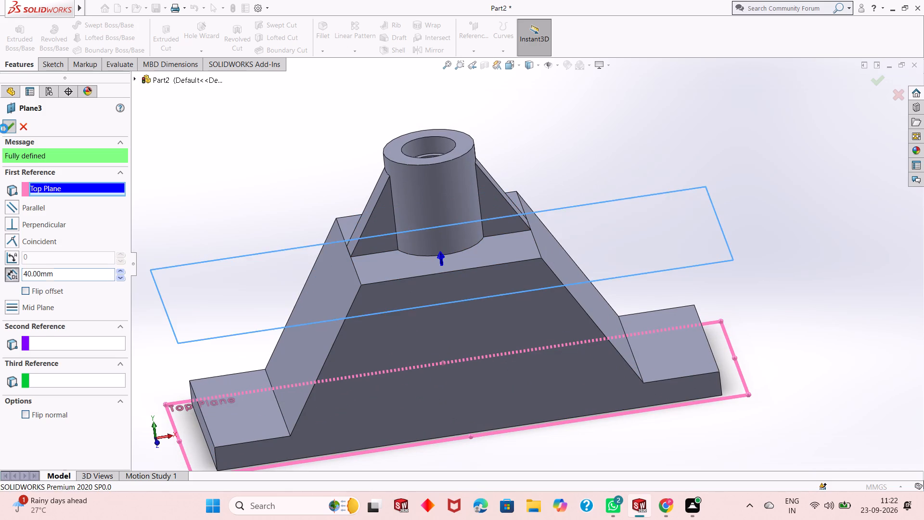
# Start a sketch on Plane3 and draw a corner rectangle about 13 mm deep over the sloped side on the +X side.
pyautogui.rightClick(683, 224)
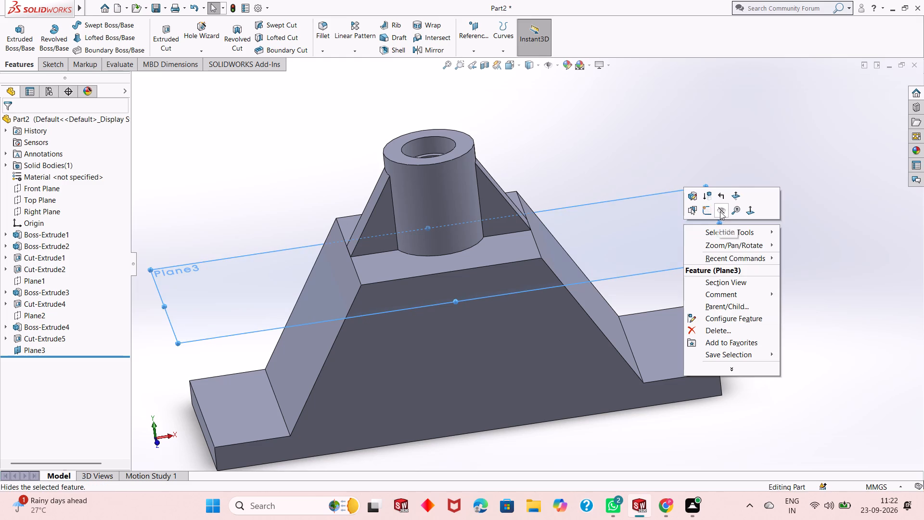
pyautogui.click(710, 214)
pyautogui.hotkey('ctrl', '8')
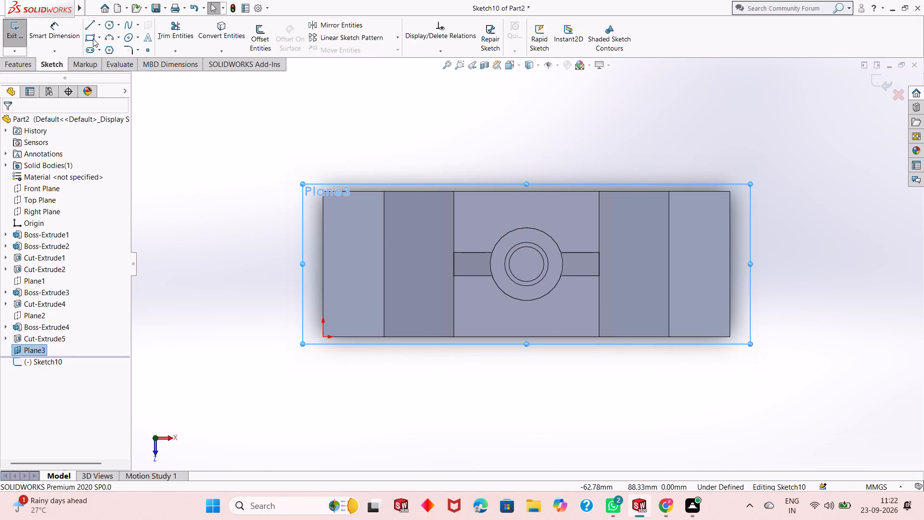
pyautogui.click(93, 39)
pyautogui.click(607, 247)
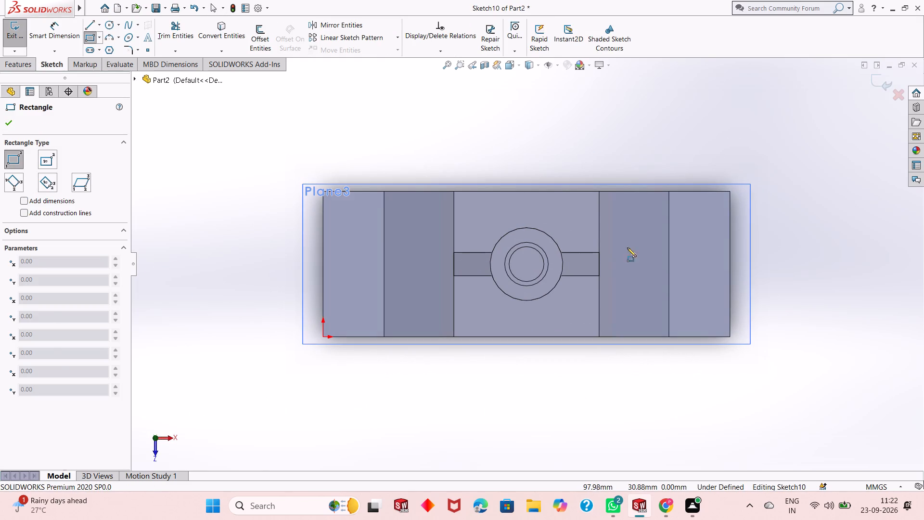
pyautogui.click(655, 286)
pyautogui.rightClick(655, 286)
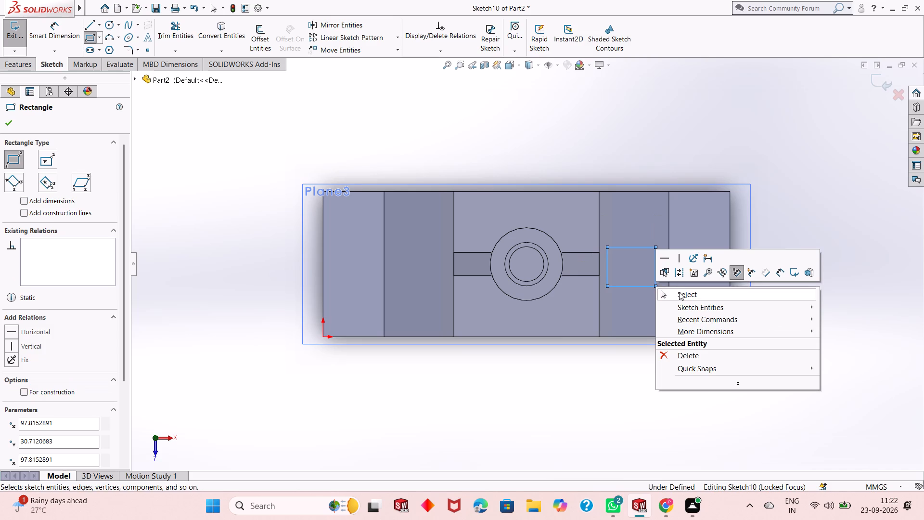
pyautogui.click(679, 294)
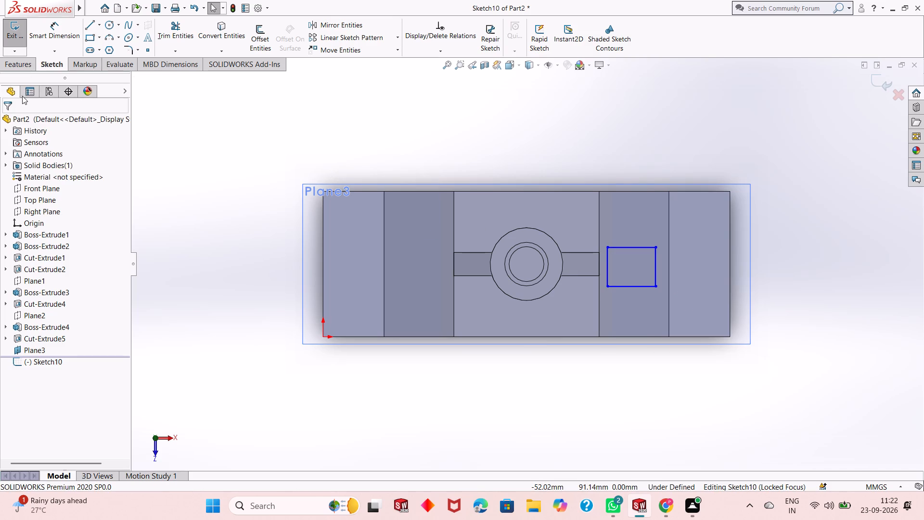
# Dimension the rectangle 15 mm along the body's depth and 16 mm along its length.
pyautogui.click(51, 38)
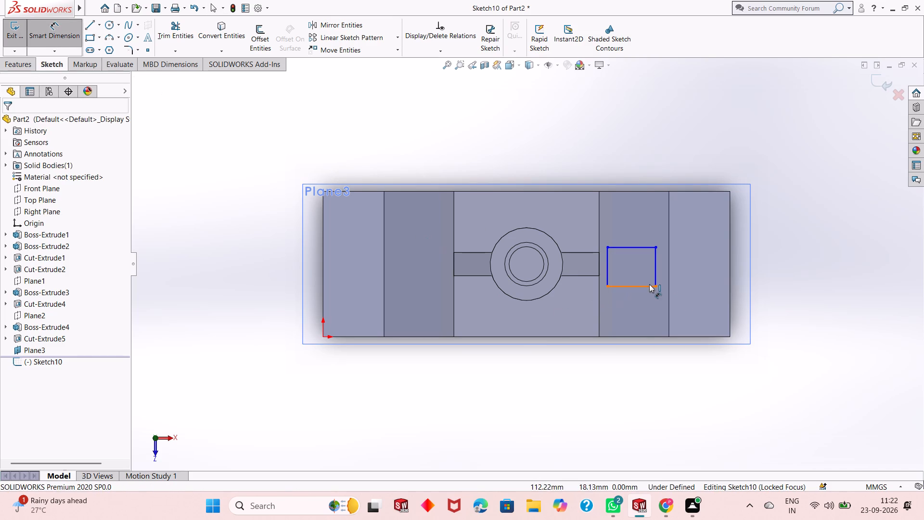
pyautogui.click(655, 273)
pyautogui.click(794, 257)
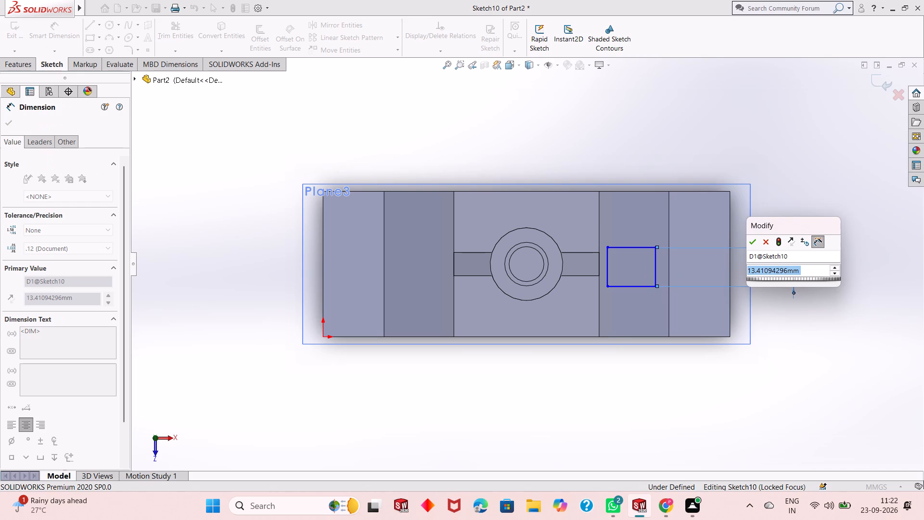
pyautogui.write('15')
pyautogui.press('Return')
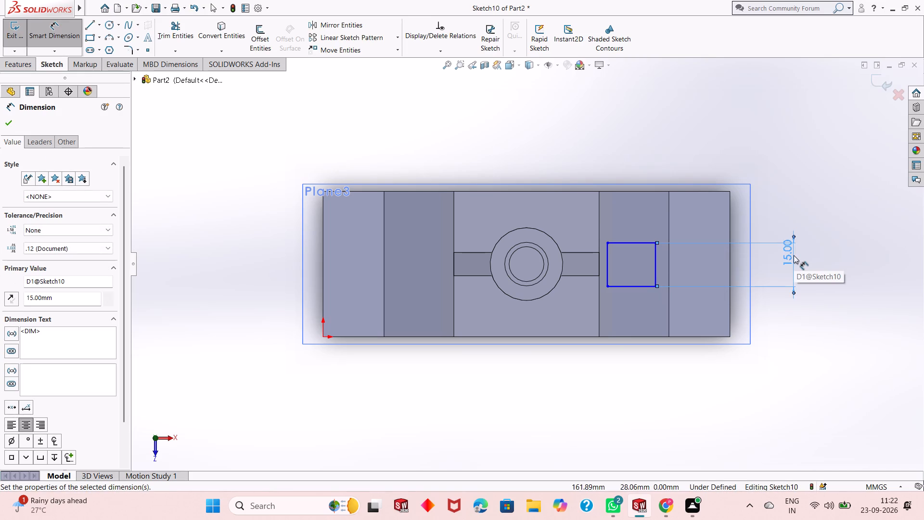
pyautogui.click(638, 288)
pyautogui.click(626, 392)
pyautogui.write('16')
pyautogui.press('Return')
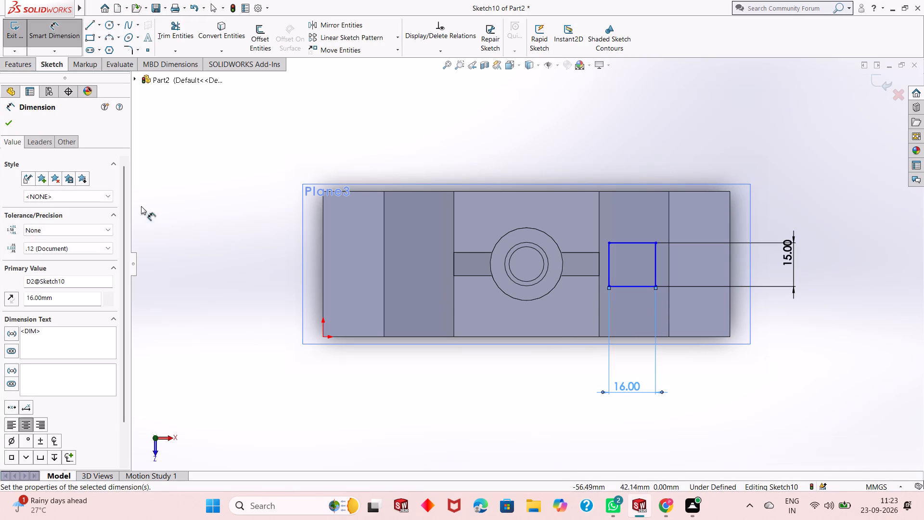
# Set the distance across the body's depth from the origin to the rectangle's nearest corner to 17.5 mm.
pyautogui.click(609, 286)
pyautogui.click(324, 337)
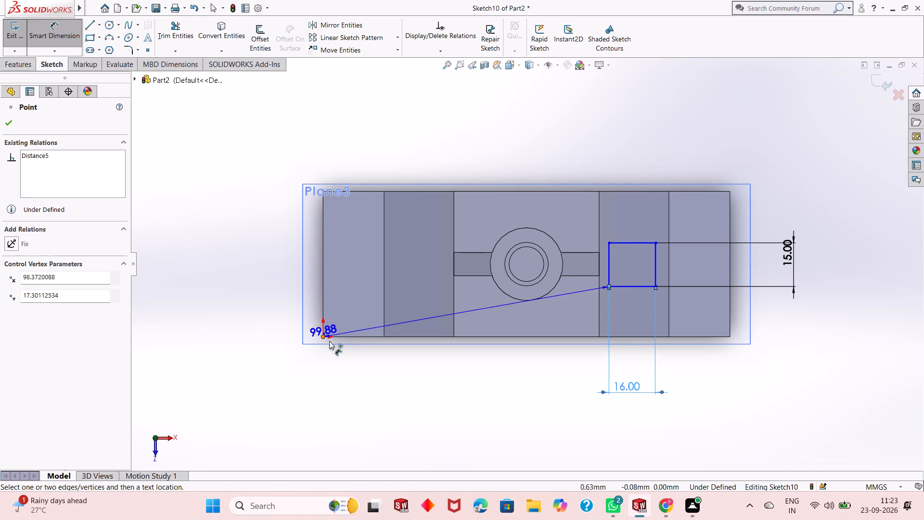
pyautogui.click(246, 330)
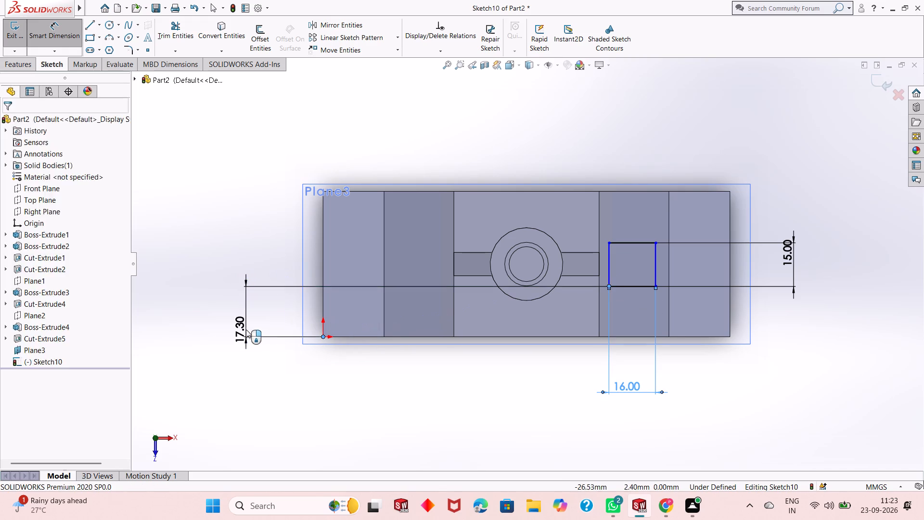
pyautogui.write('17.5')
pyautogui.press('Return')
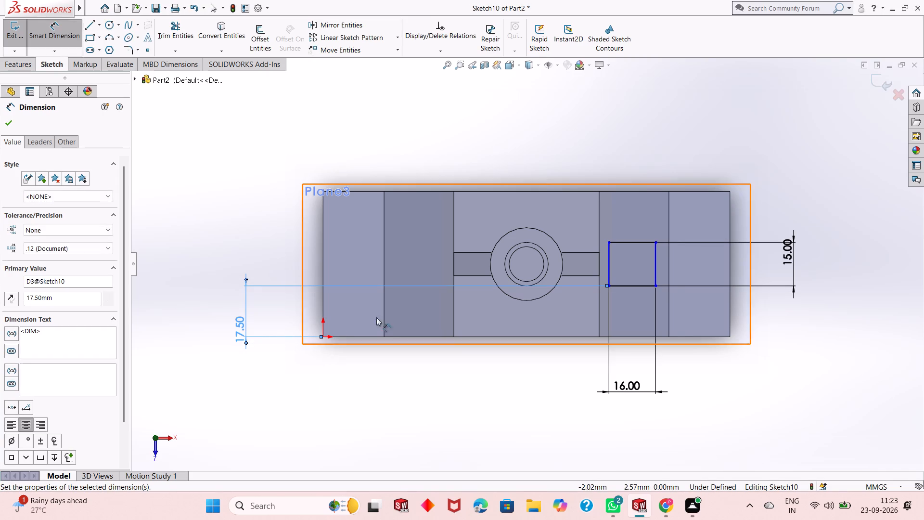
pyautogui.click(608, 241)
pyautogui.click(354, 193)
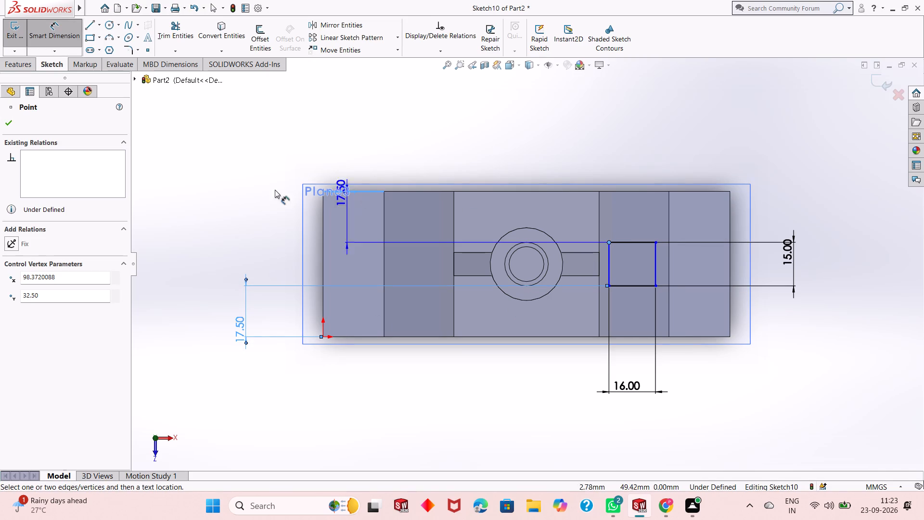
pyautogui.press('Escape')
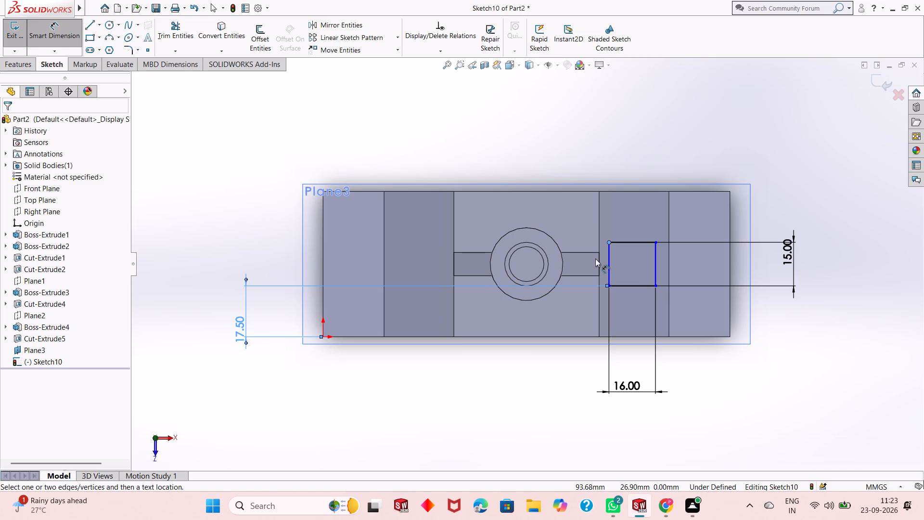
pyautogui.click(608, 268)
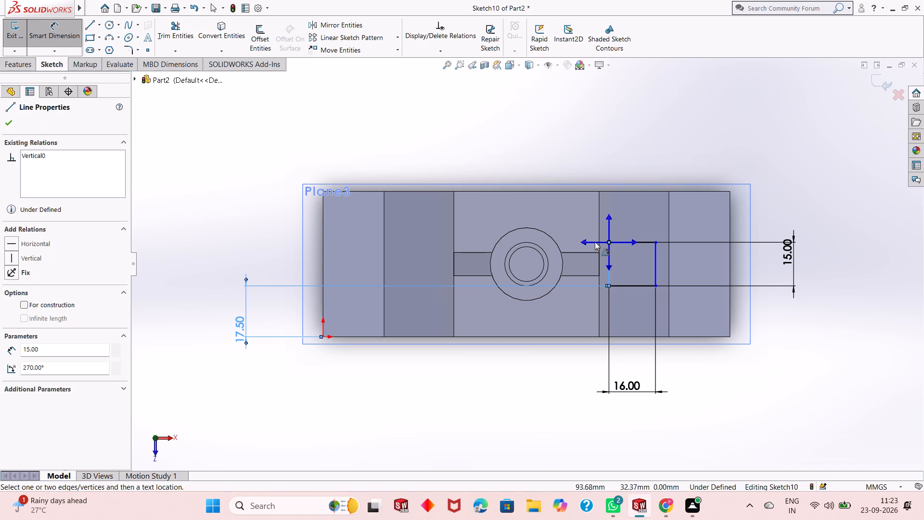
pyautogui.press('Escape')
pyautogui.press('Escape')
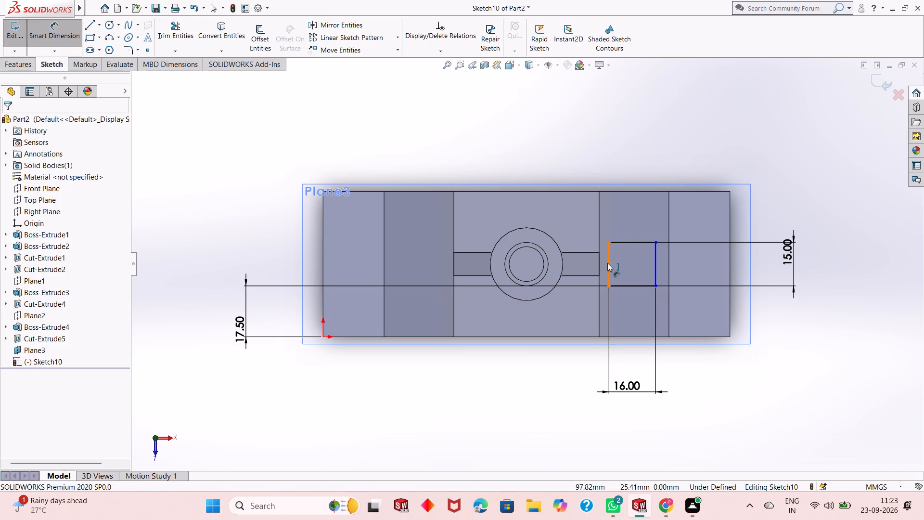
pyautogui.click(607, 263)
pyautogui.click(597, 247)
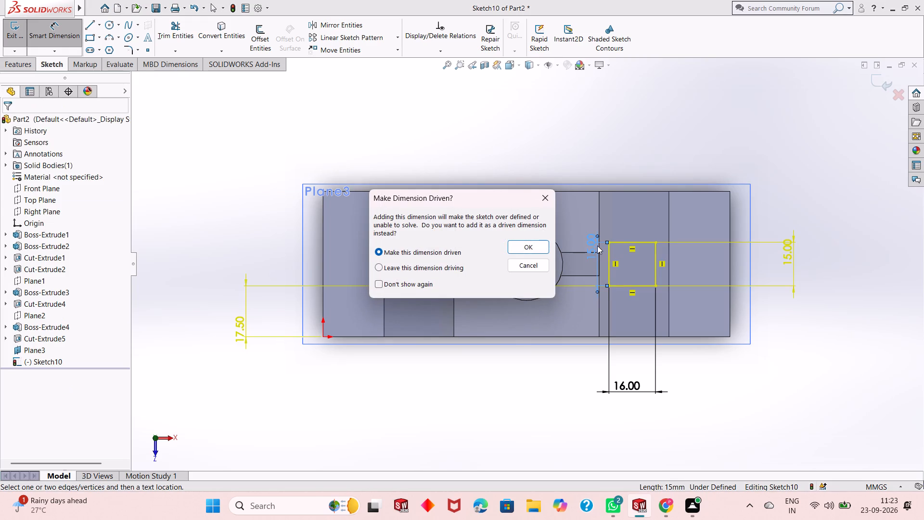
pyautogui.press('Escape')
# Dimension the rectangle's inner side 5 mm from the upper edge of the +X sloped side.
pyautogui.click(608, 273)
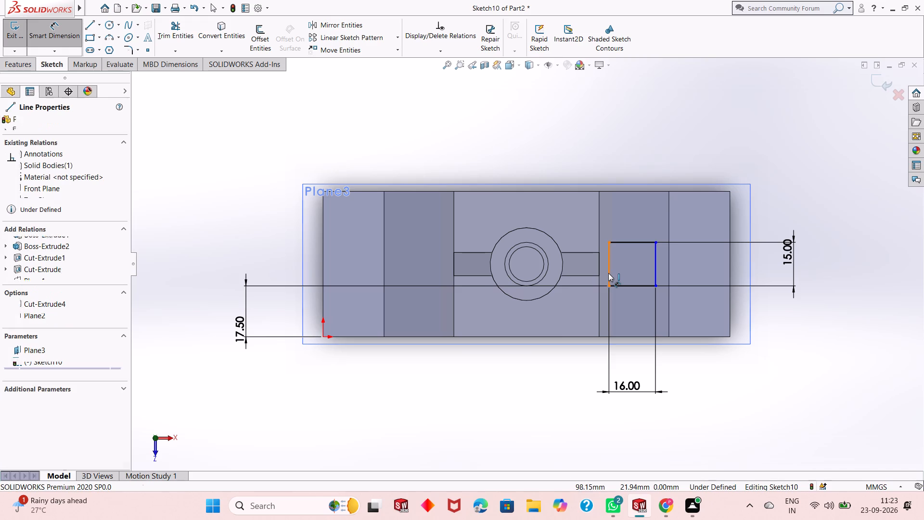
pyautogui.click(598, 297)
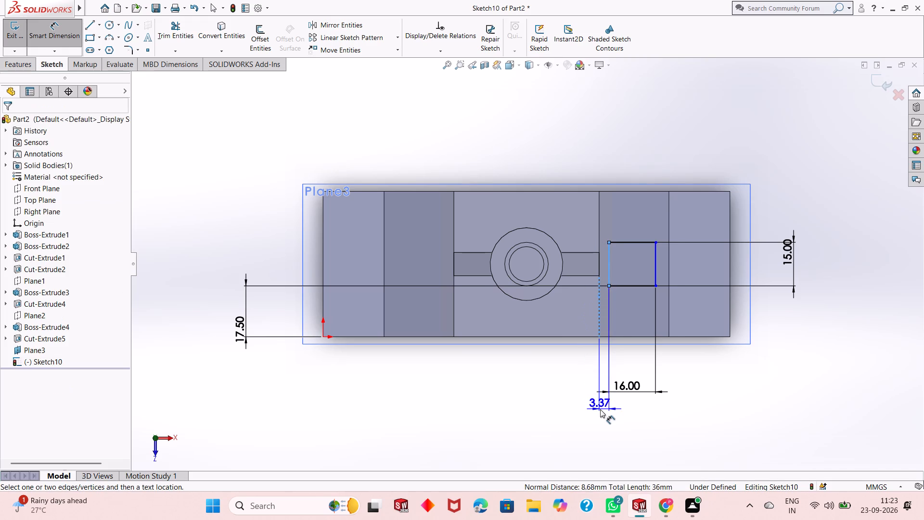
pyautogui.click(600, 409)
pyautogui.press('5')
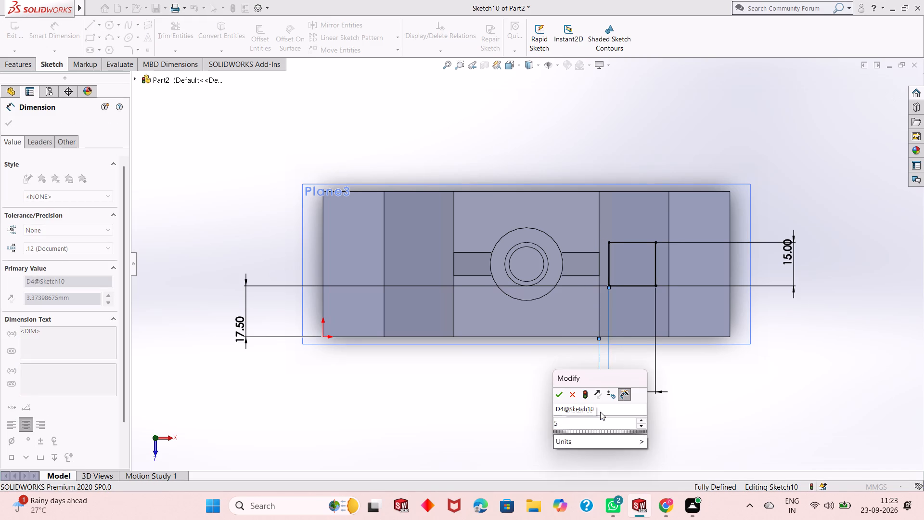
pyautogui.press('Return')
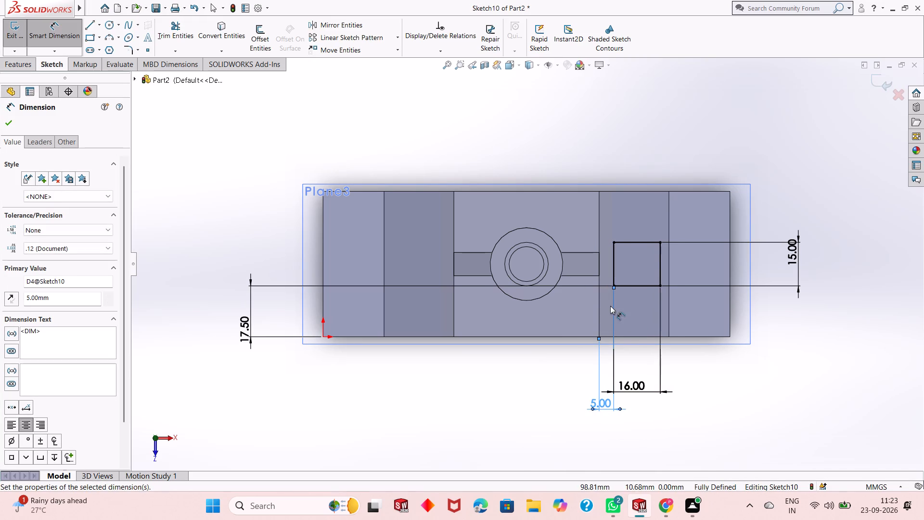
pyautogui.click(5, 115)
pyautogui.click(5, 117)
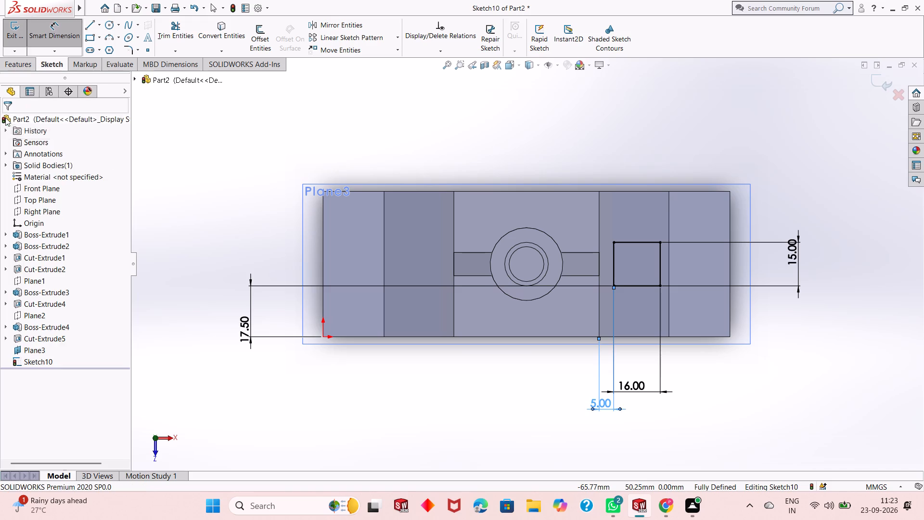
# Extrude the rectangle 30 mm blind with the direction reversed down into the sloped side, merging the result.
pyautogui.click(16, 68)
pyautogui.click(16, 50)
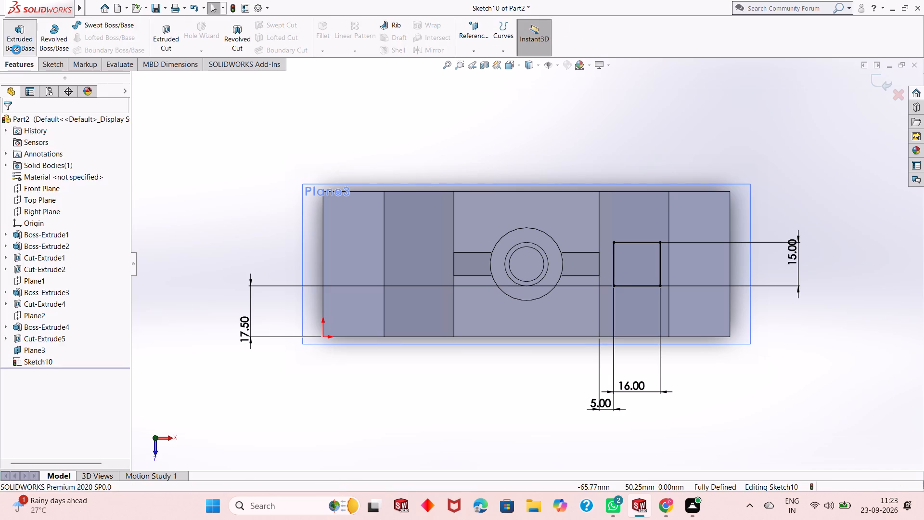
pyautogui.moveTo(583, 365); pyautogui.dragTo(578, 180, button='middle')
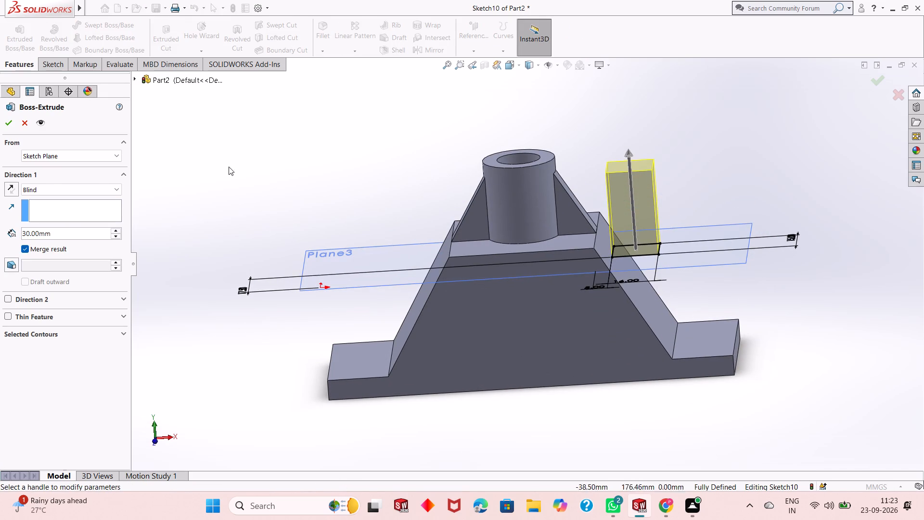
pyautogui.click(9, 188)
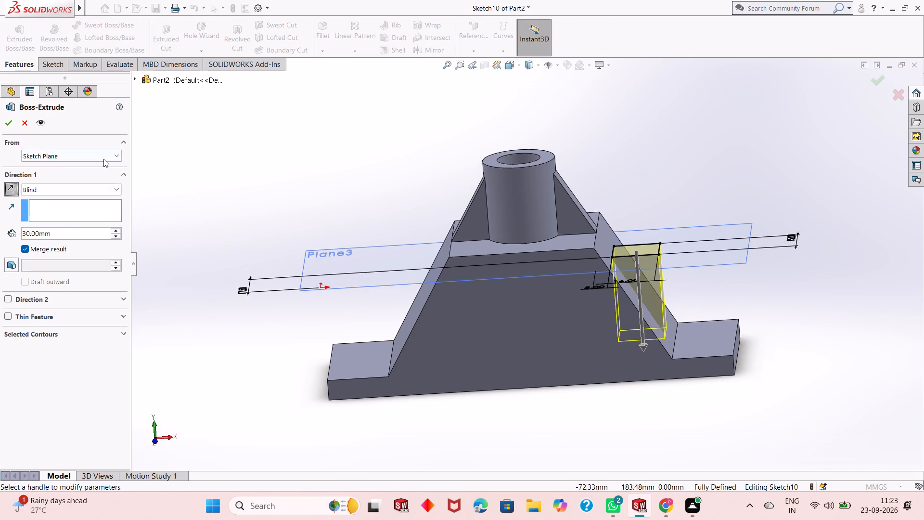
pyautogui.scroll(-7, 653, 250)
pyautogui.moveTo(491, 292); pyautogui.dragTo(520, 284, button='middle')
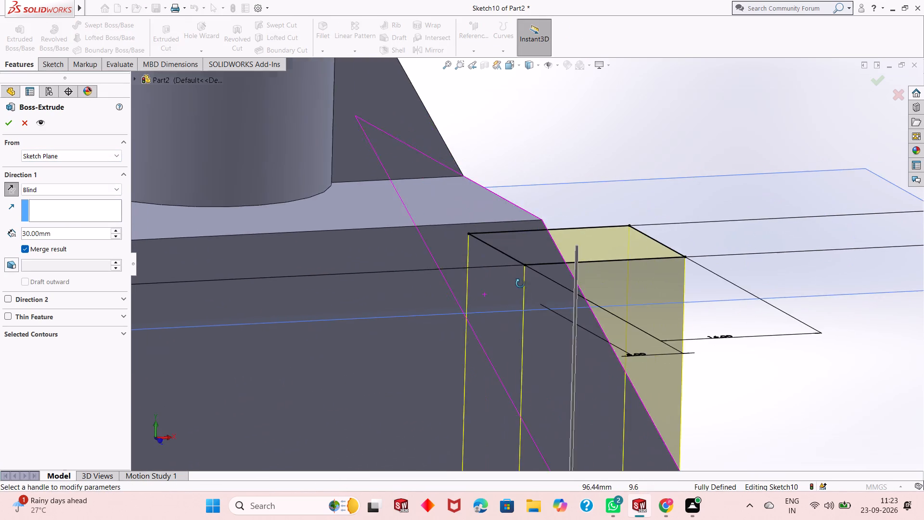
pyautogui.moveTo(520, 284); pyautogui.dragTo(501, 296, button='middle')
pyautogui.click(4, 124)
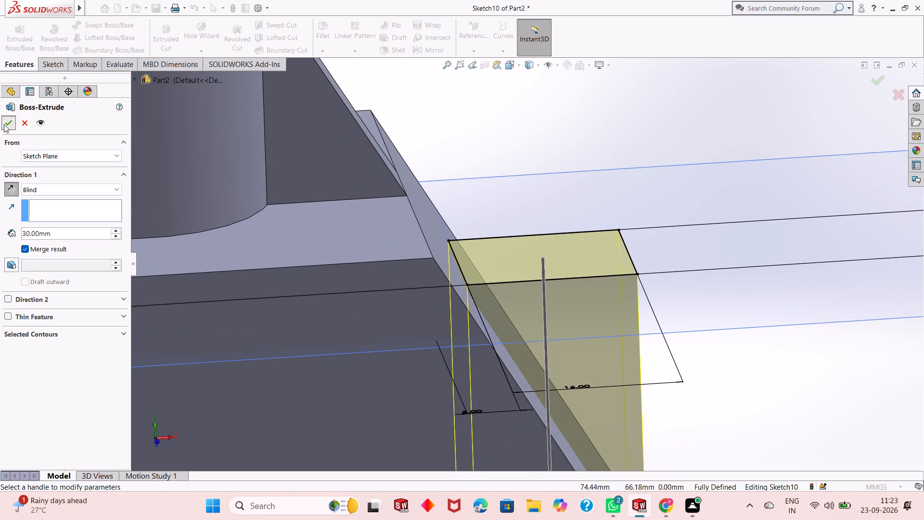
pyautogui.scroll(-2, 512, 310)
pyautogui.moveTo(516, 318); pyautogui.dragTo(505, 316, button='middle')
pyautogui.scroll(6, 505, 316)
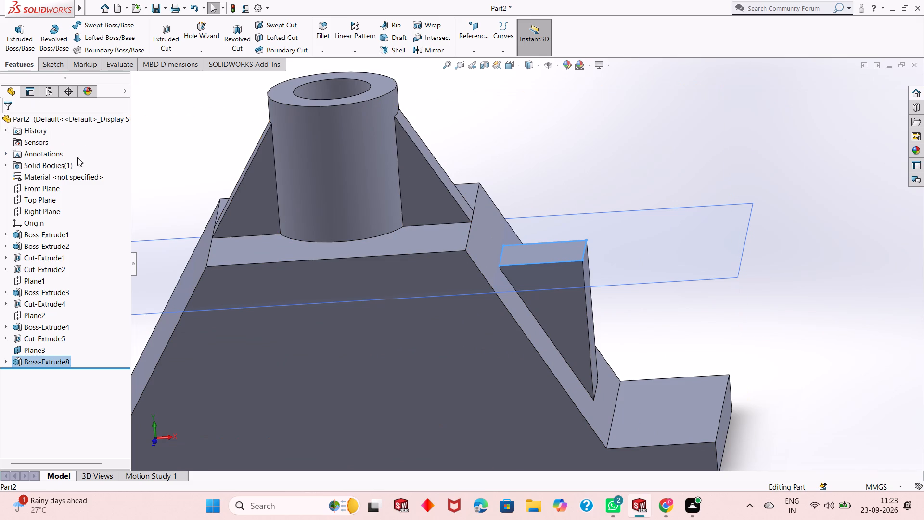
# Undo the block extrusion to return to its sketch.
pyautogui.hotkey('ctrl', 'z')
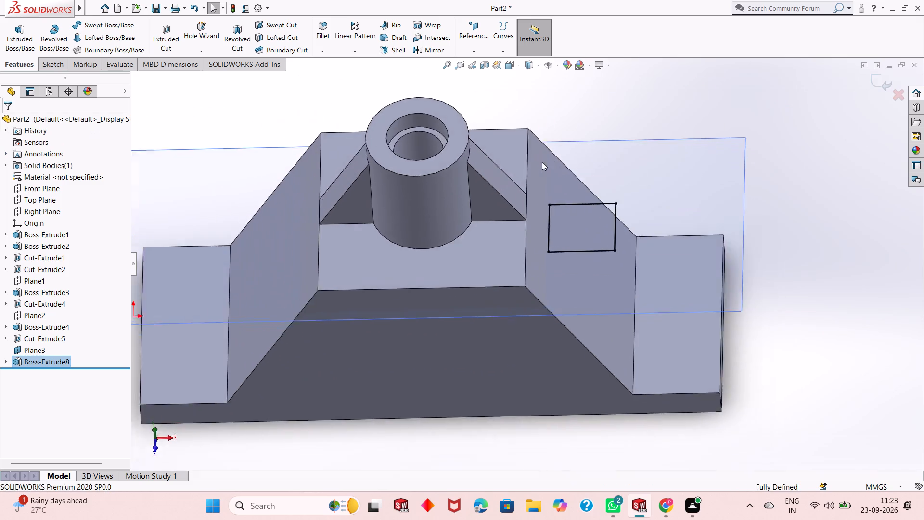
# Set the distance between the upper edge of the slope and the rectangle's inner side to 4.5 mm.
pyautogui.doubleClick(606, 401)
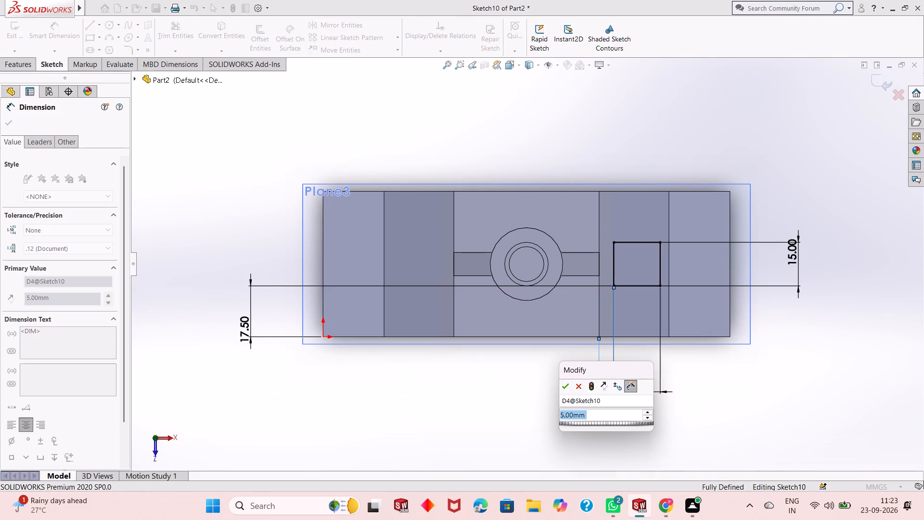
pyautogui.press('4')
pyautogui.write('.5')
pyautogui.press('Return')
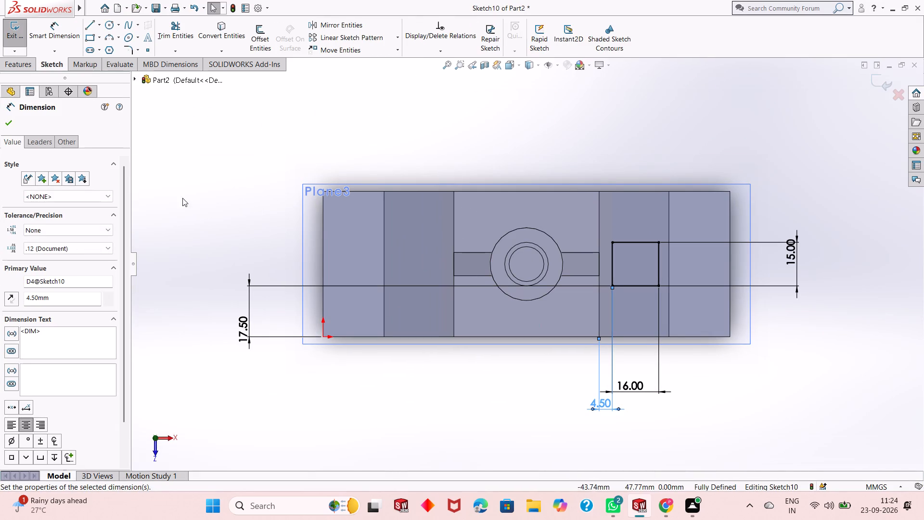
pyautogui.click(2, 115)
pyautogui.click(8, 133)
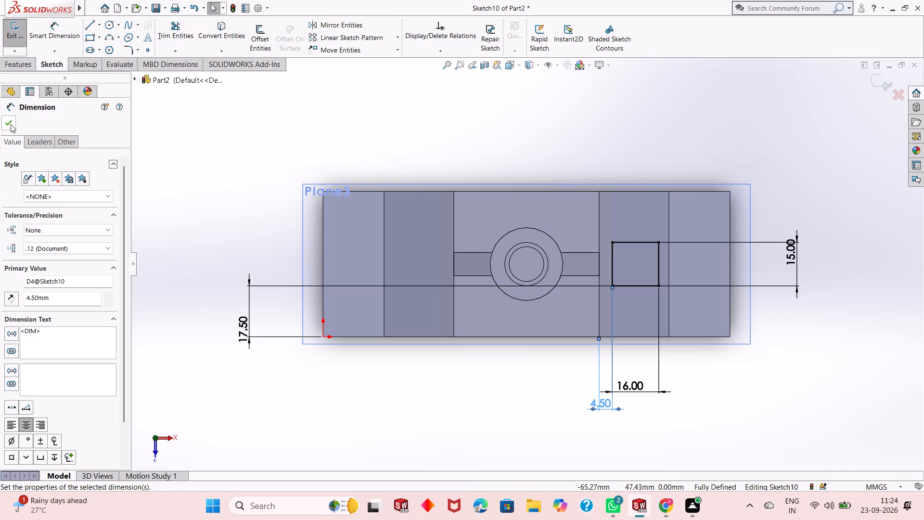
pyautogui.click(5, 130)
pyautogui.click(7, 122)
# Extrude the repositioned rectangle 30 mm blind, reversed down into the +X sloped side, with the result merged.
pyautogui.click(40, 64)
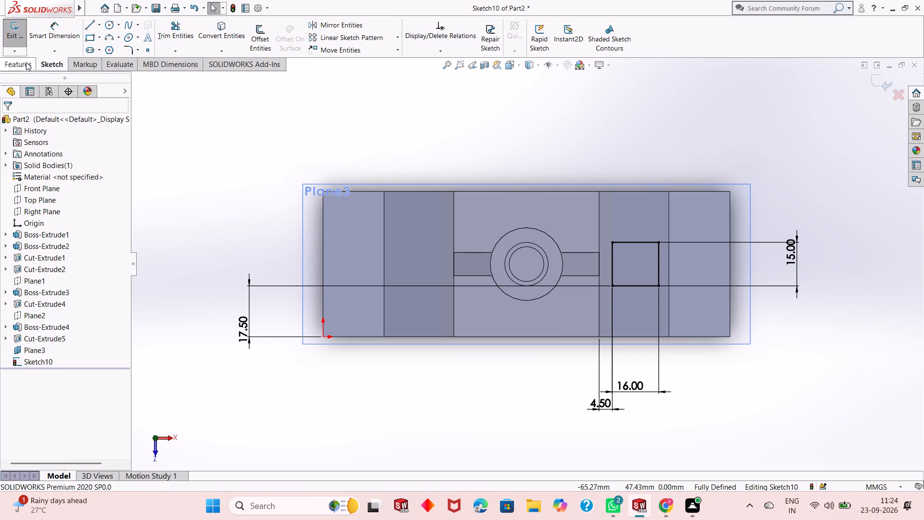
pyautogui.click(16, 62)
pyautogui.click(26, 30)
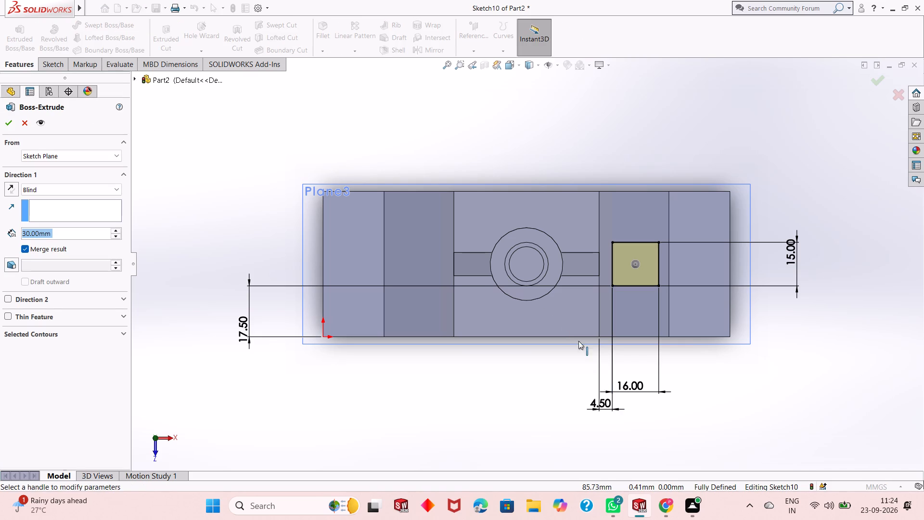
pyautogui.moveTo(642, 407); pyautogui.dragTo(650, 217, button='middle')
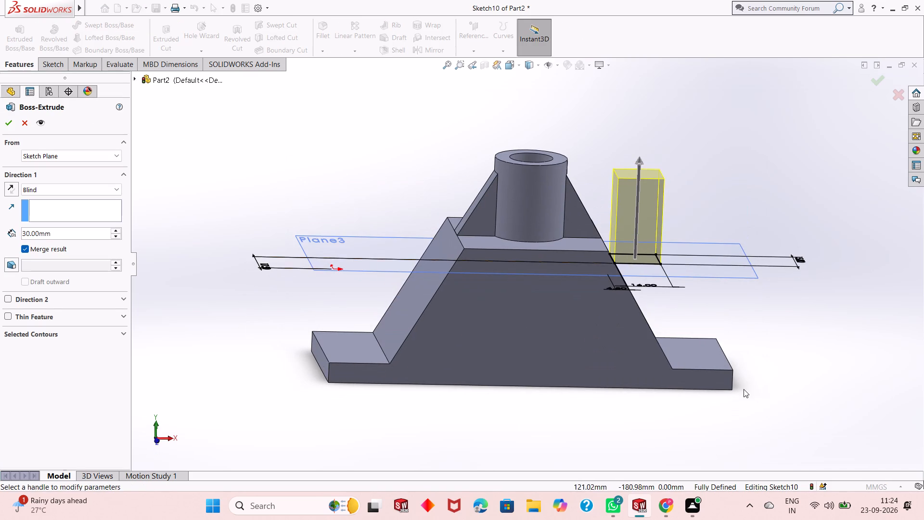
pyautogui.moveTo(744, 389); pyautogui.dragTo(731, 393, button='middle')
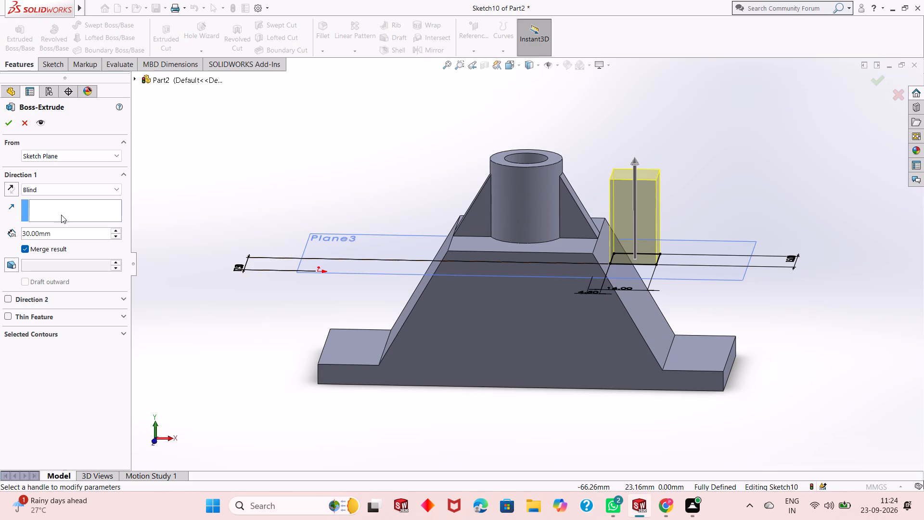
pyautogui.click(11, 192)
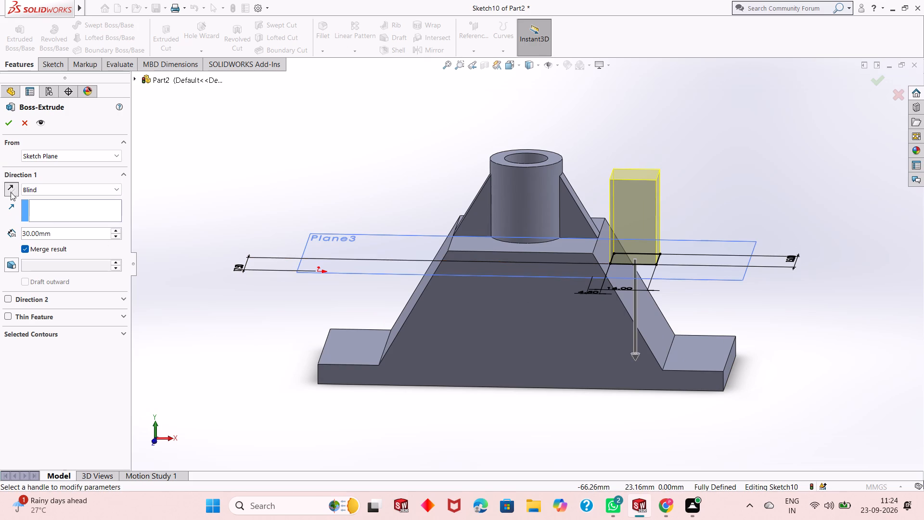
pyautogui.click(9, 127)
# Examine the extruded block up close, especially where its top inner edge meets the sloped face.
pyautogui.scroll(-7, 624, 288)
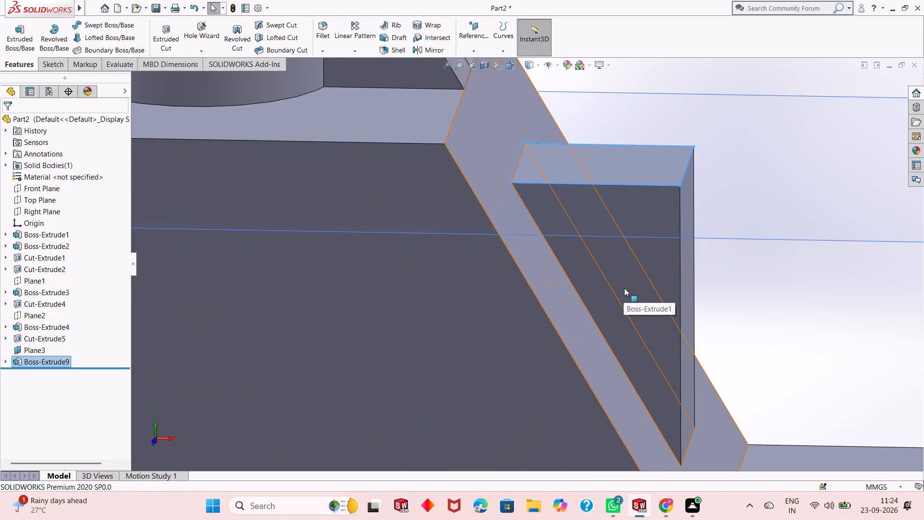
pyautogui.scroll(3, 624, 288)
pyautogui.click(664, 147)
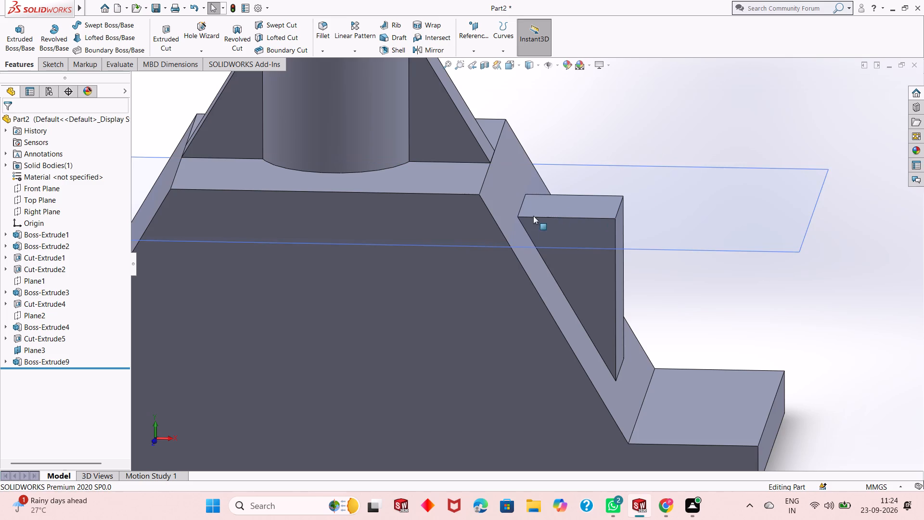
pyautogui.scroll(-3, 517, 229)
pyautogui.moveTo(516, 234); pyautogui.dragTo(528, 241, button='middle')
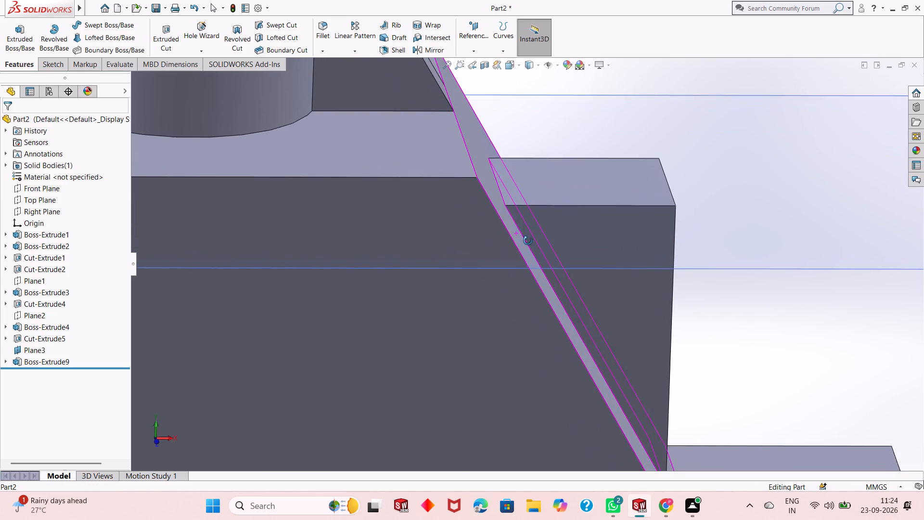
pyautogui.moveTo(528, 241); pyautogui.dragTo(528, 254, button='middle')
pyautogui.scroll(-4, 533, 214)
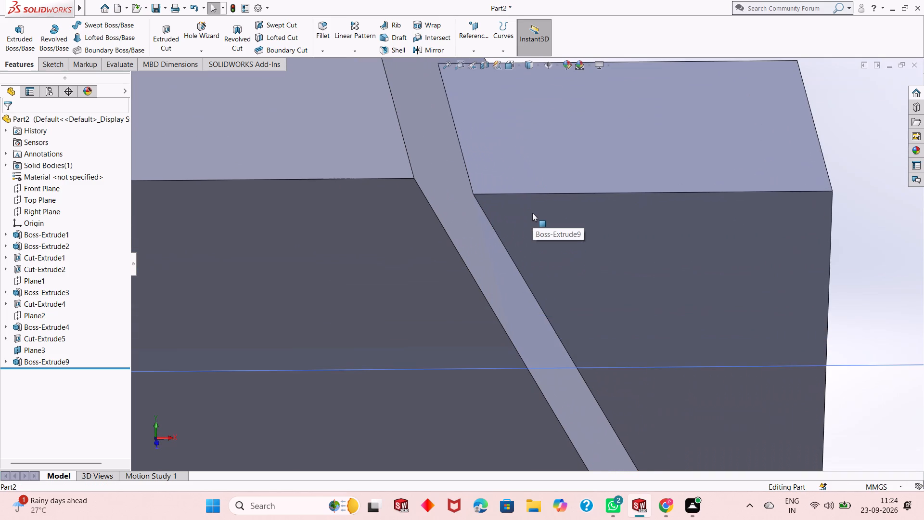
pyautogui.moveTo(524, 213); pyautogui.dragTo(524, 196, button='middle')
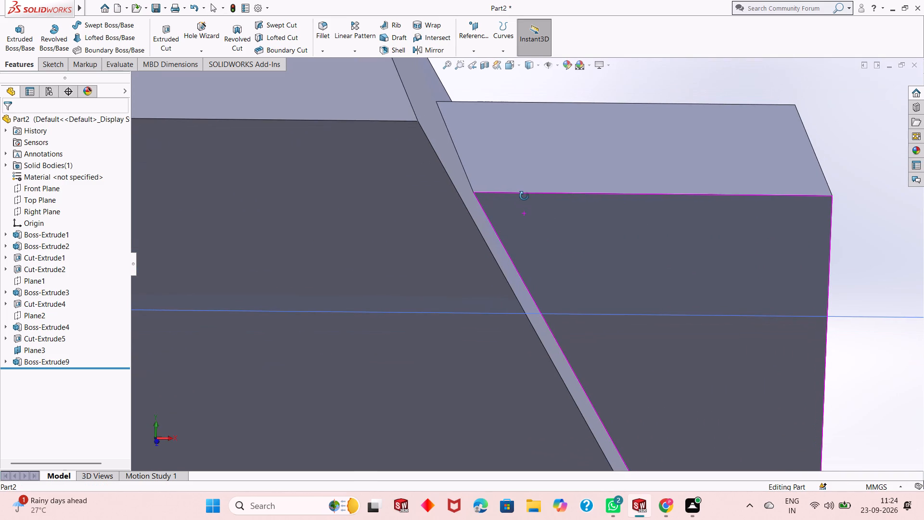
pyautogui.moveTo(524, 196); pyautogui.dragTo(506, 197, button='middle')
pyautogui.scroll(10, 506, 197)
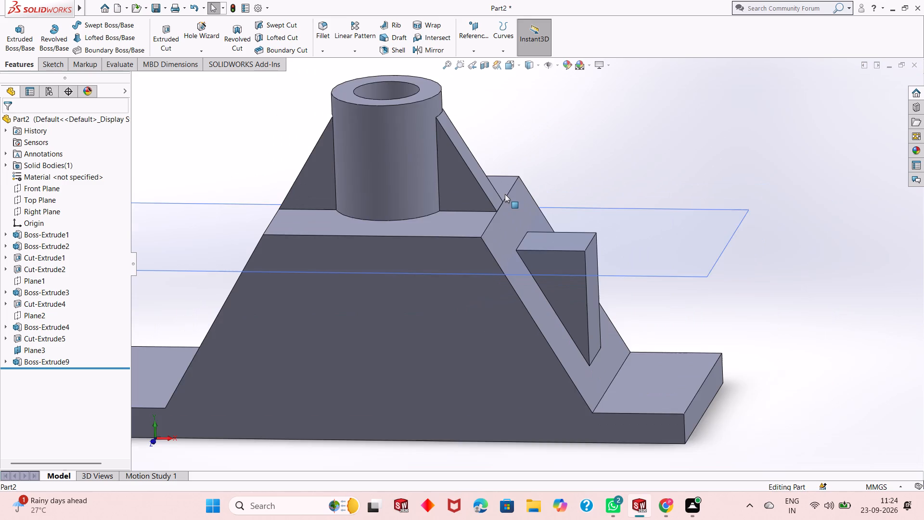
pyautogui.scroll(1, 505, 194)
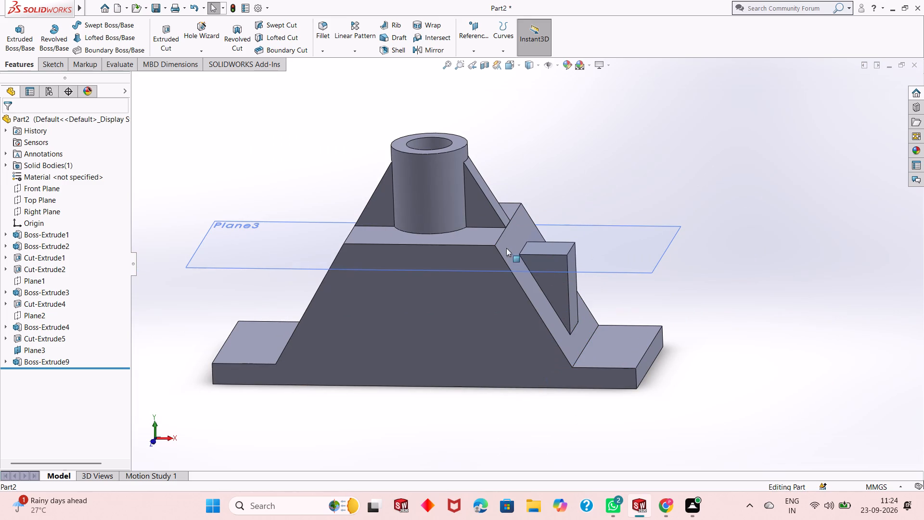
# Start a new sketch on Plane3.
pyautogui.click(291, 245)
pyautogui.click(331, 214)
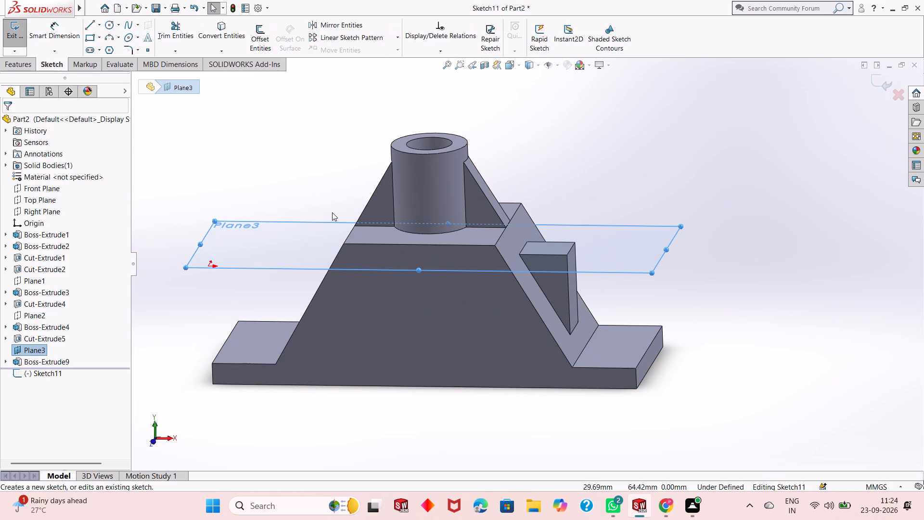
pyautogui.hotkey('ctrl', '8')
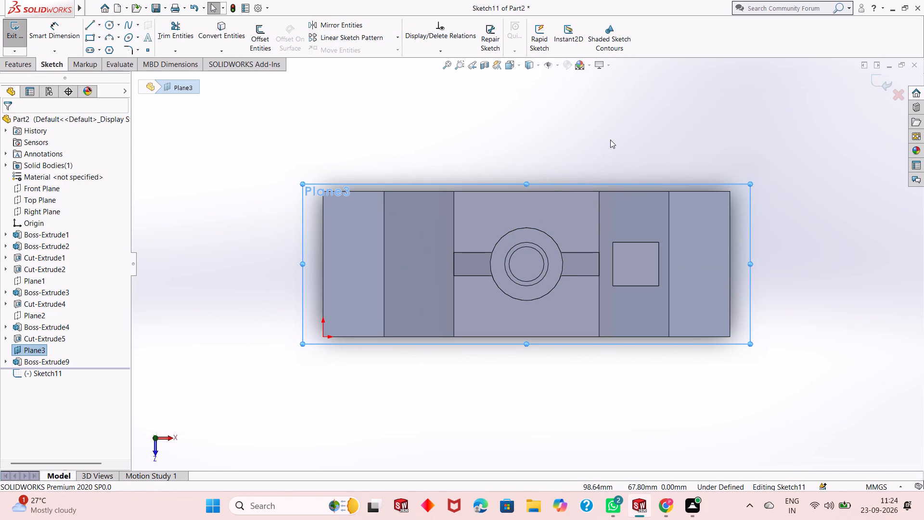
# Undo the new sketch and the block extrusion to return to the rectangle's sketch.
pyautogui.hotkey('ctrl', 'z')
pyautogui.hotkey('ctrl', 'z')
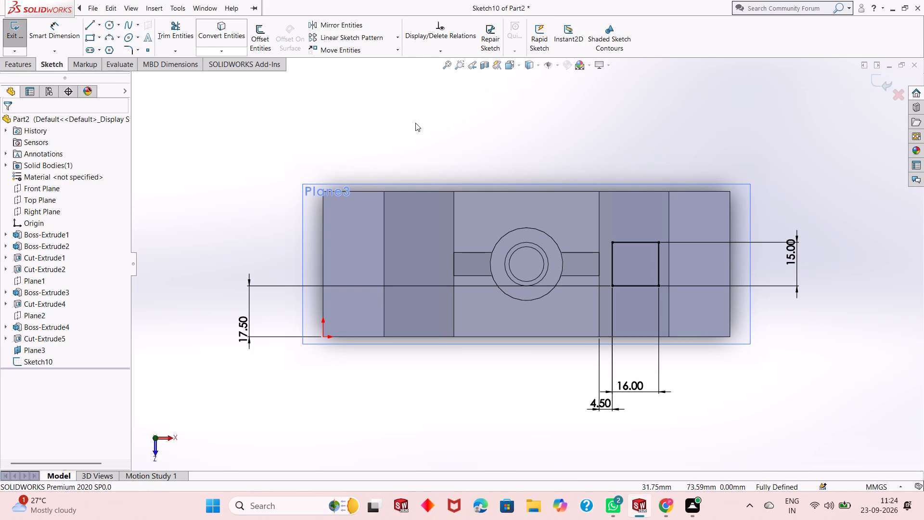
# Draw a second corner rectangle in the same sketch over the sloped side on the -X side.
pyautogui.click(85, 39)
pyautogui.click(406, 251)
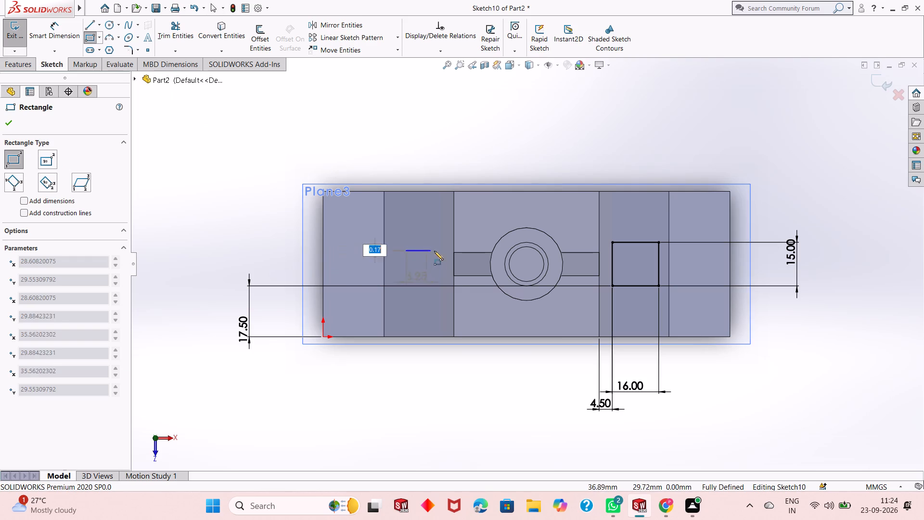
pyautogui.click(440, 298)
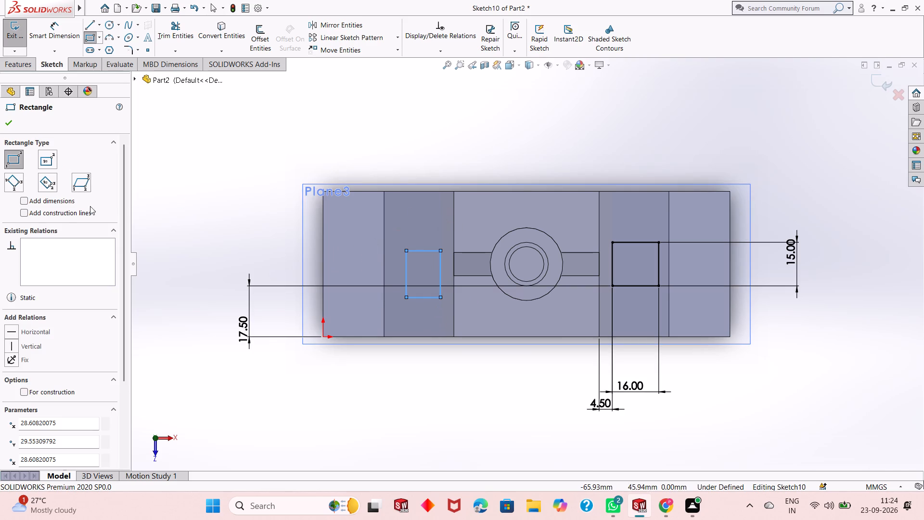
# Dimension the new rectangle on the -X side to 15 mm deep along Z and 16 mm wide along X.
pyautogui.click(3, 121)
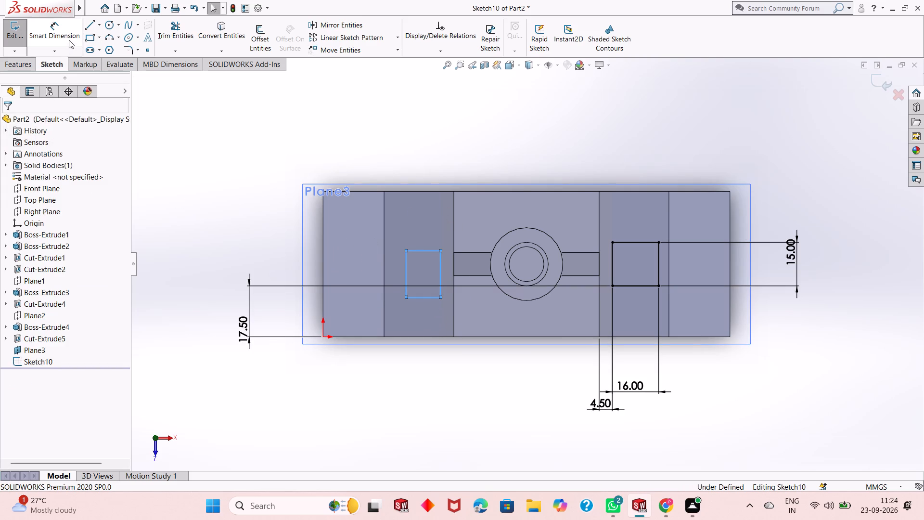
pyautogui.click(69, 39)
pyautogui.click(408, 263)
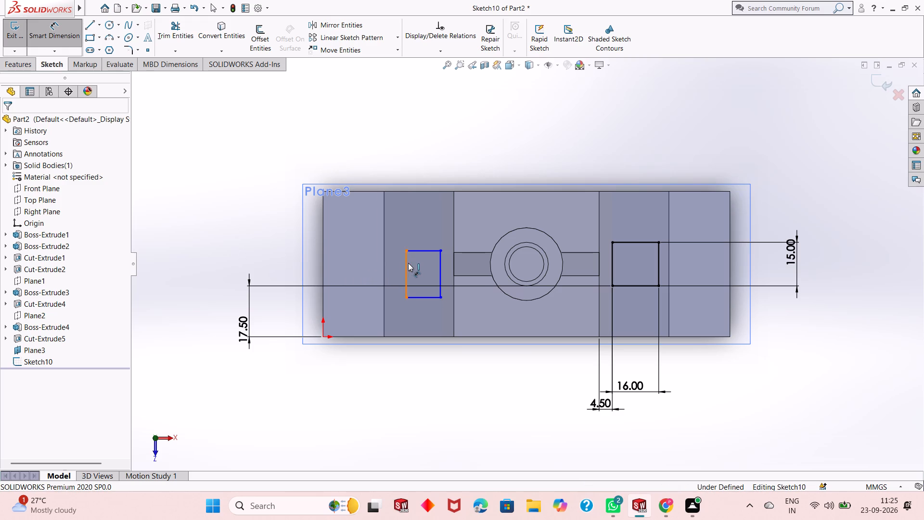
pyautogui.click(275, 264)
pyautogui.write('15')
pyautogui.press('Return')
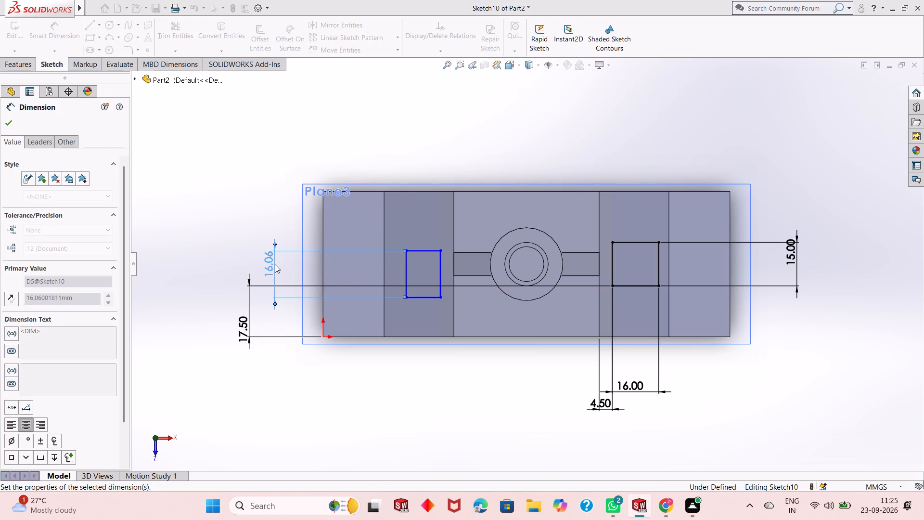
pyautogui.click(418, 299)
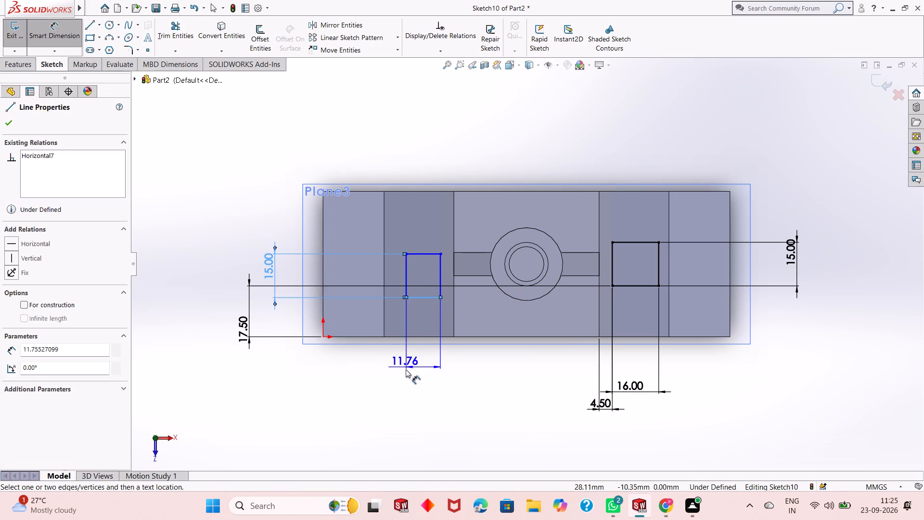
pyautogui.click(410, 394)
pyautogui.write('16')
pyautogui.press('Return')
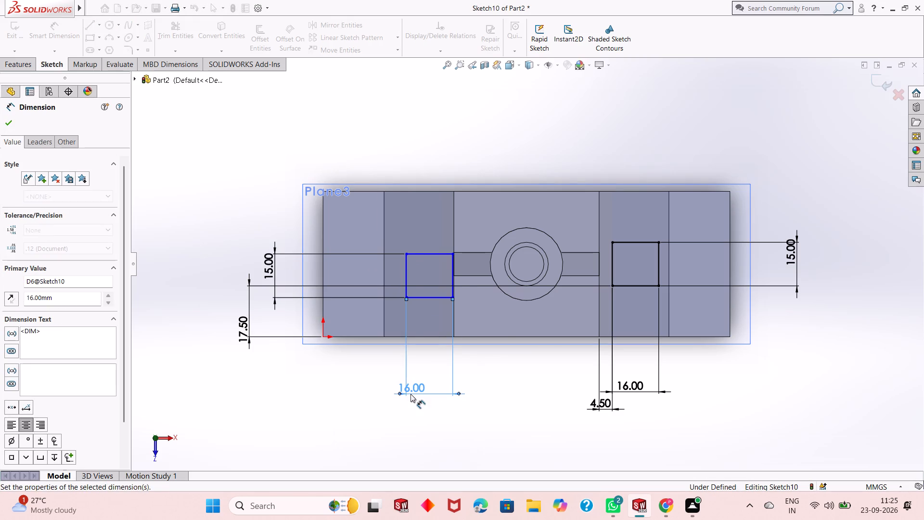
# Dimension the gap between the -X rectangle's inner side and the body's adjacent top-face edge to 4.5 mm.
pyautogui.scroll(-6, 462, 295)
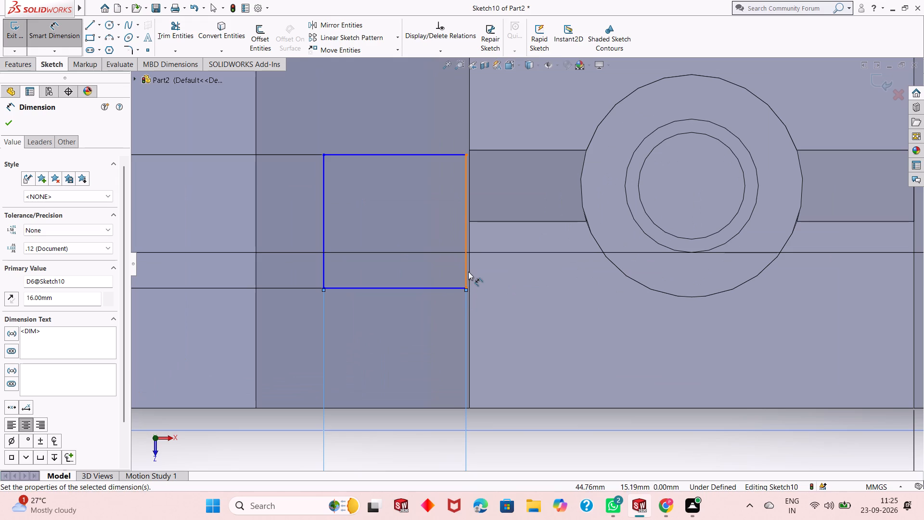
pyautogui.click(466, 274)
pyautogui.click(470, 278)
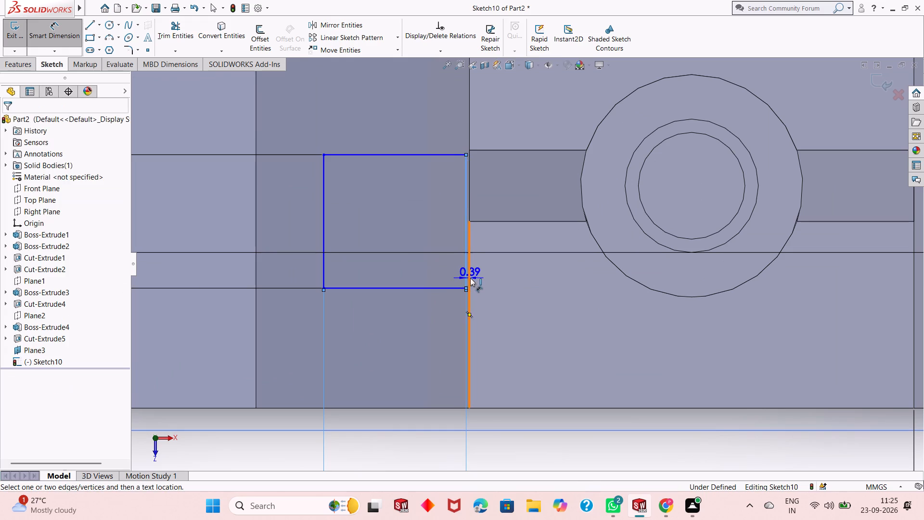
pyautogui.scroll(5, 459, 376)
pyautogui.click(510, 422)
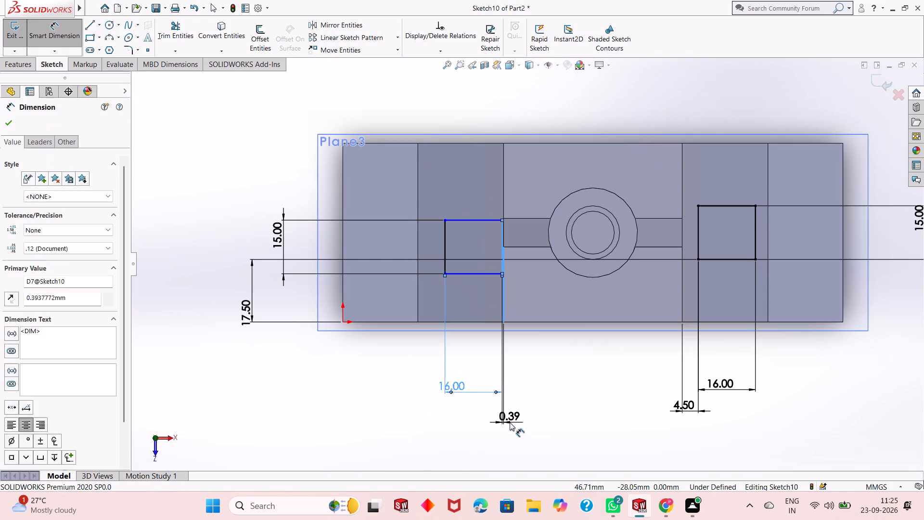
pyautogui.press('4')
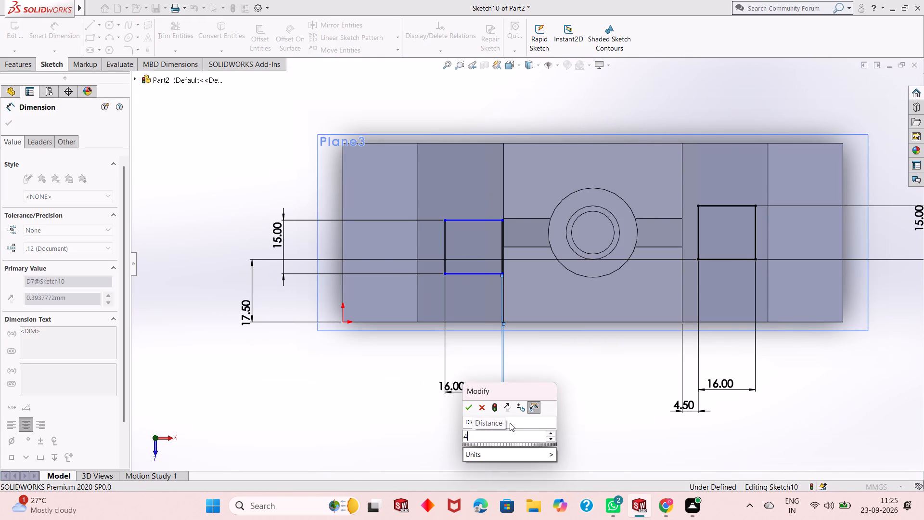
pyautogui.write('.5')
pyautogui.press('Return')
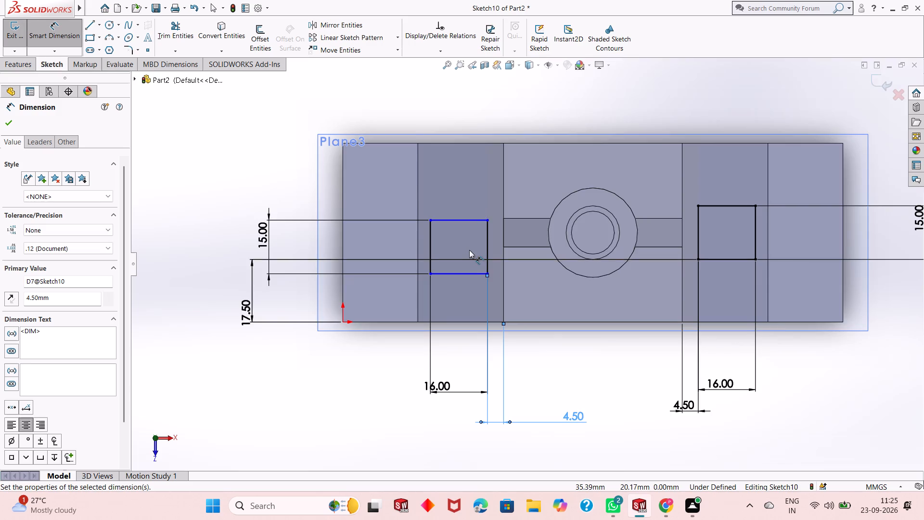
# Locate the -X rectangle's lower corner 17.5 mm from the sketch origin along Z.
pyautogui.scroll(-2, 469, 250)
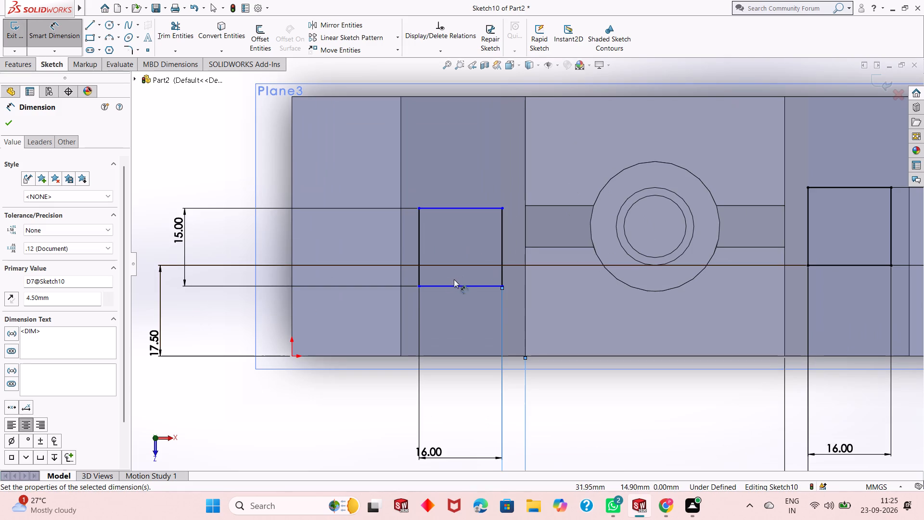
pyautogui.click(420, 288)
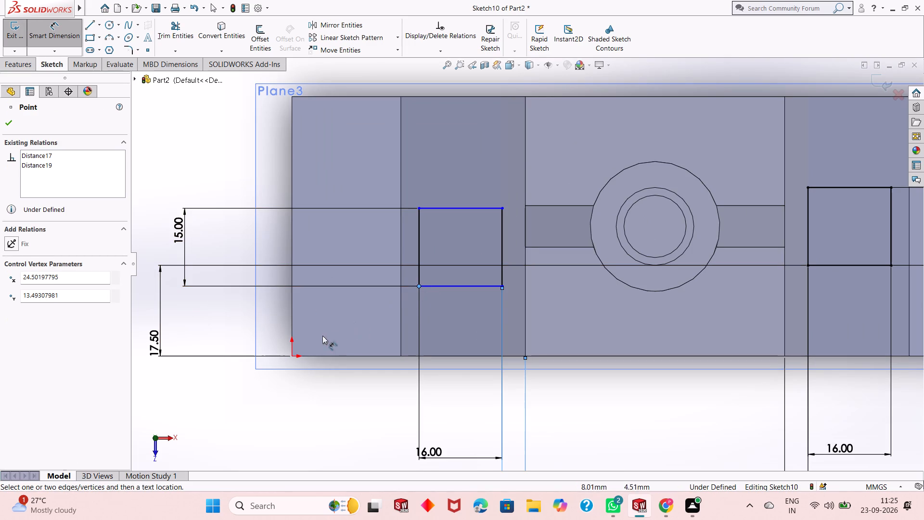
pyautogui.click(293, 357)
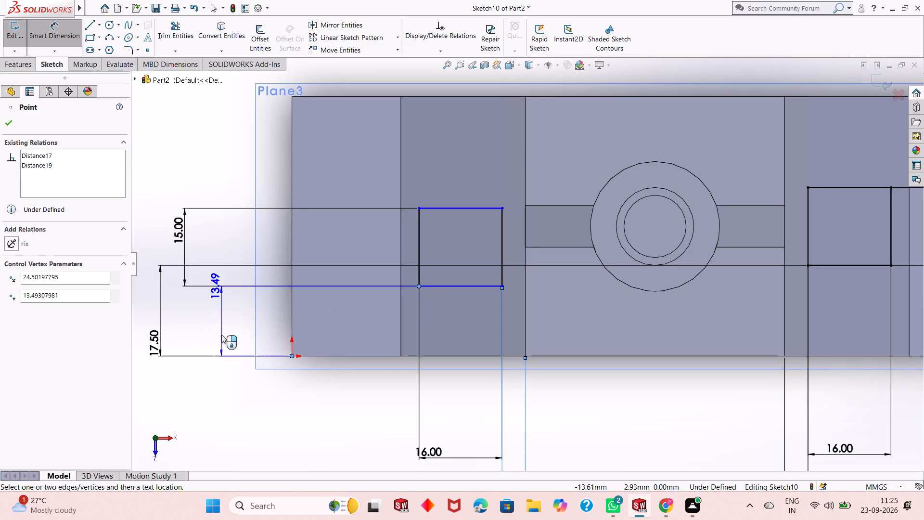
pyautogui.click(219, 327)
pyautogui.press('1')
pyautogui.write('7.5')
pyautogui.press('Return')
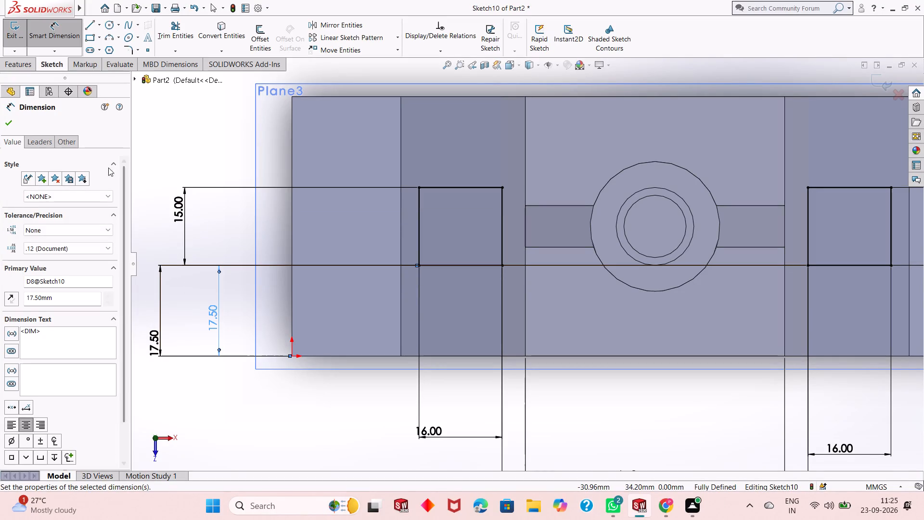
pyautogui.click(2, 126)
# Extrude both rectangles as a merged blind boss of 30 mm, reversed downward from Plane3 into the sloped sides.
pyautogui.scroll(4, 279, 228)
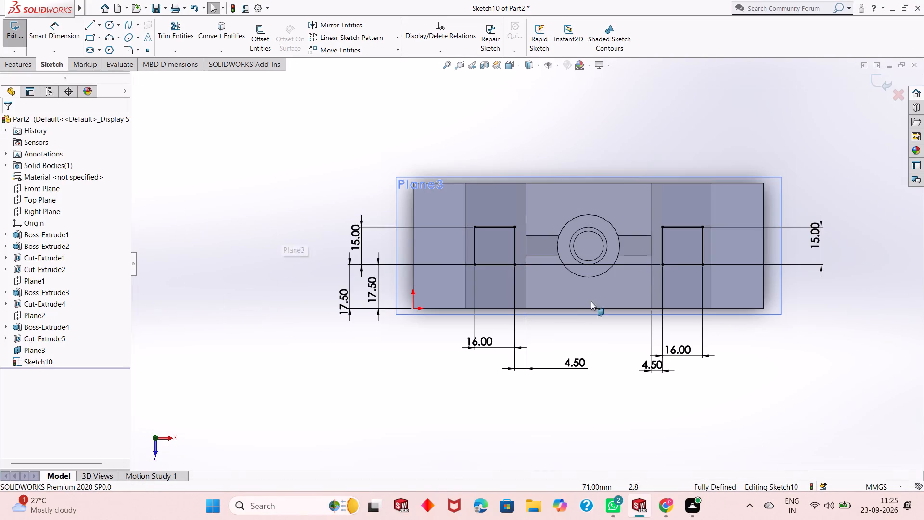
pyautogui.scroll(-1, 682, 257)
pyautogui.scroll(1, 552, 260)
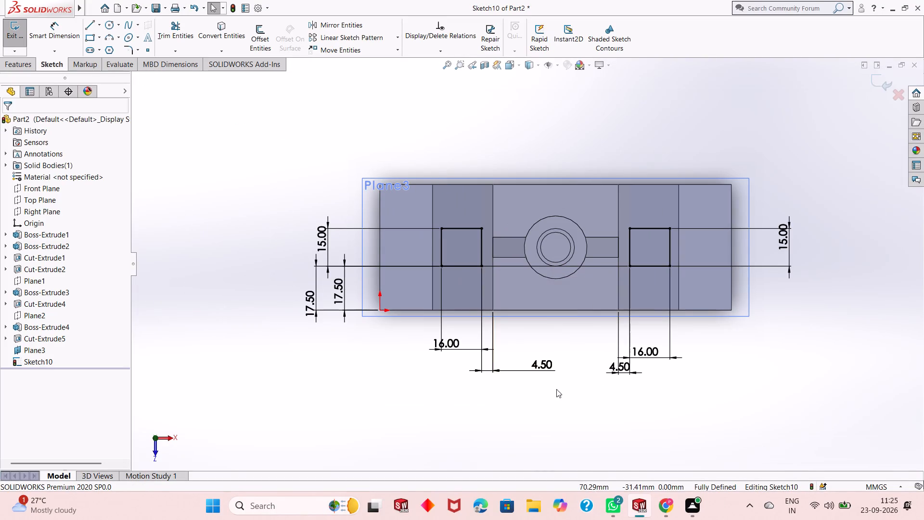
pyautogui.moveTo(557, 399); pyautogui.dragTo(565, 255, button='middle')
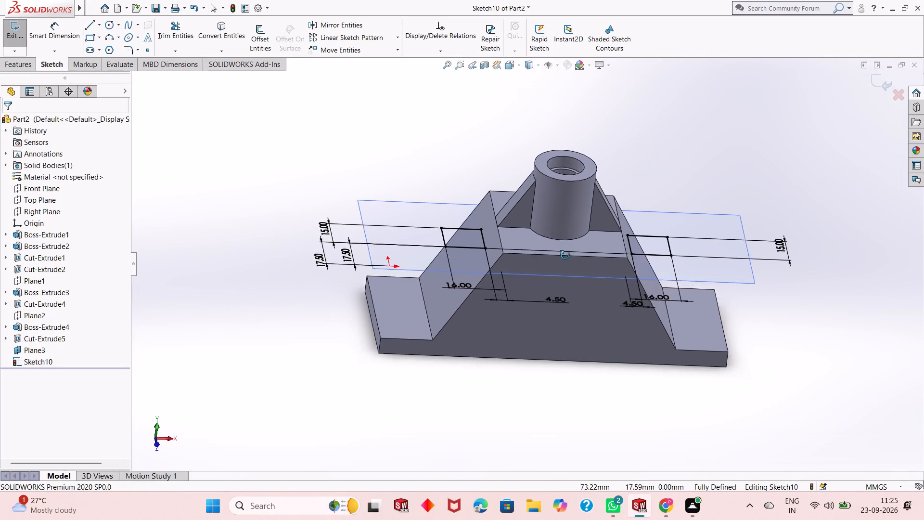
pyautogui.moveTo(565, 255); pyautogui.dragTo(556, 281, button='middle')
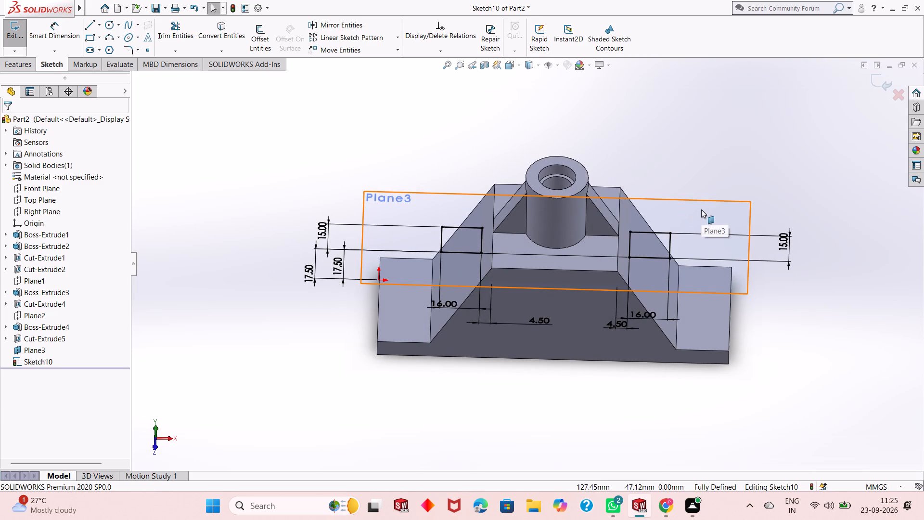
pyautogui.click(21, 62)
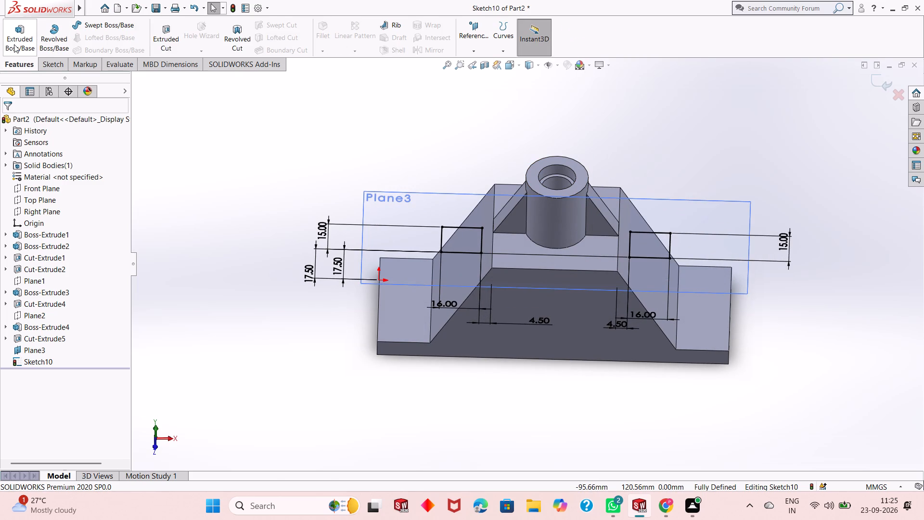
pyautogui.click(14, 44)
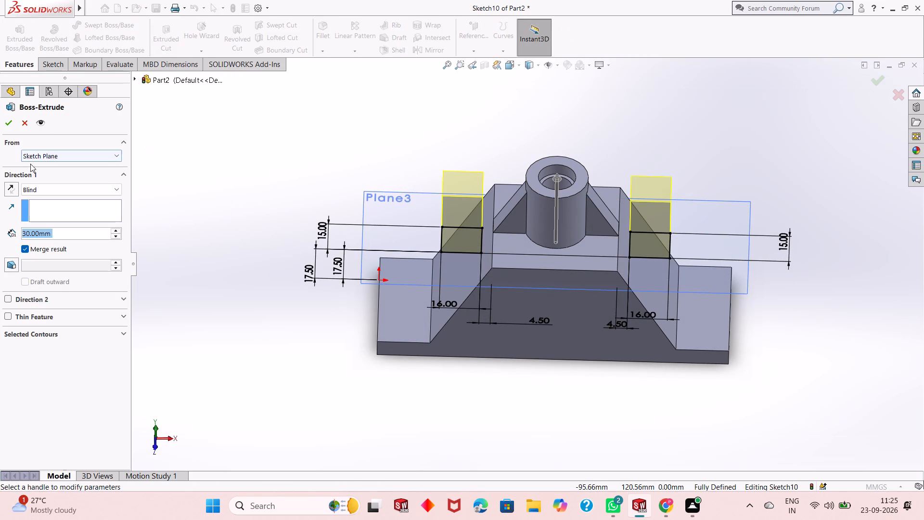
pyautogui.click(9, 189)
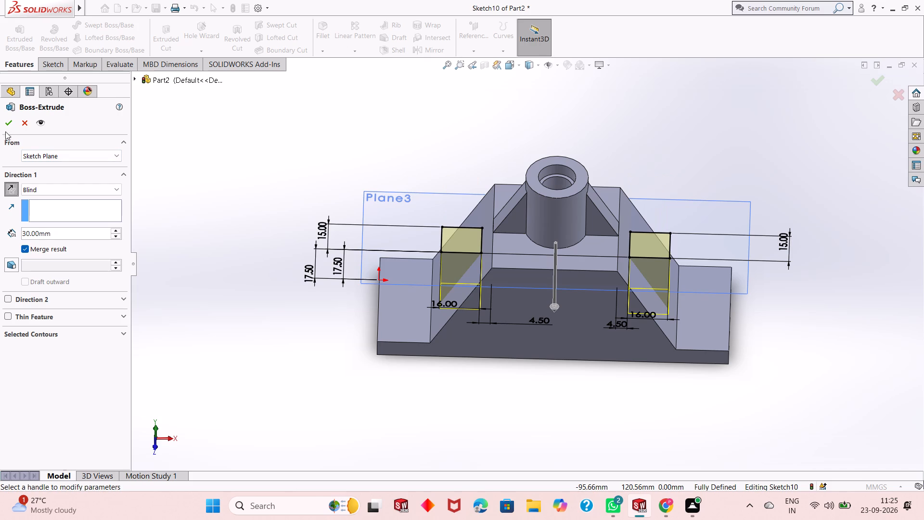
pyautogui.click(5, 127)
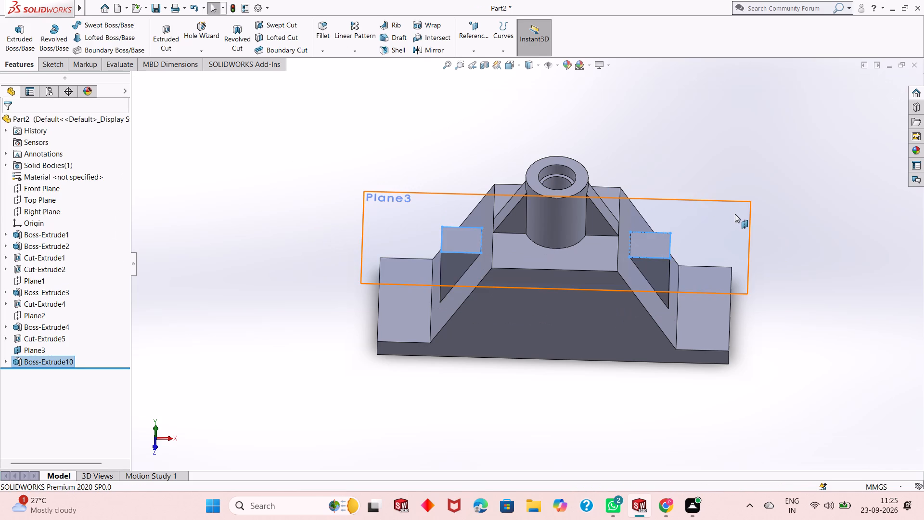
# Hide Plane3.
pyautogui.rightClick(735, 216)
pyautogui.click(770, 199)
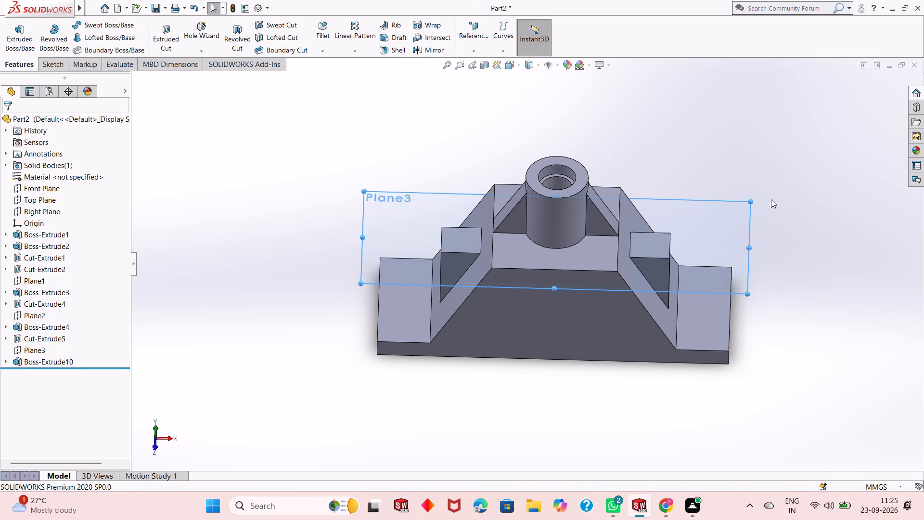
# Examine the two new blocks and how they meet the sloped faces from the front, side and above.
pyautogui.scroll(-8, 617, 222)
pyautogui.scroll(5, 615, 223)
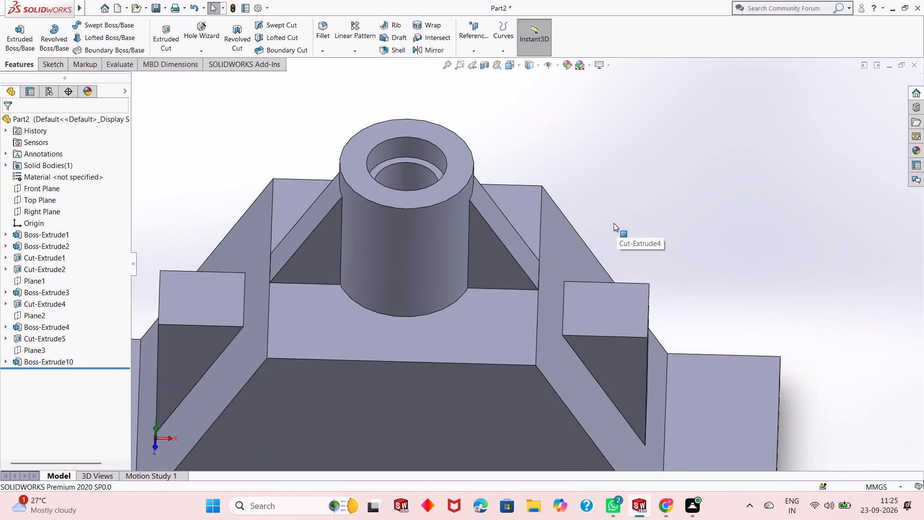
pyautogui.scroll(-2, 427, 289)
pyautogui.moveTo(403, 356); pyautogui.dragTo(393, 275, button='middle')
pyautogui.scroll(6, 390, 275)
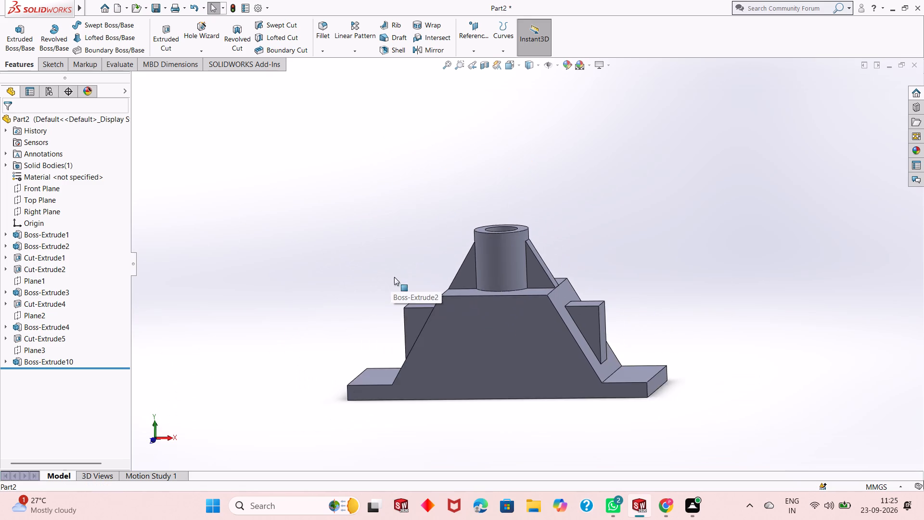
pyautogui.moveTo(501, 333); pyautogui.dragTo(513, 371, button='middle')
pyautogui.scroll(-5, 523, 338)
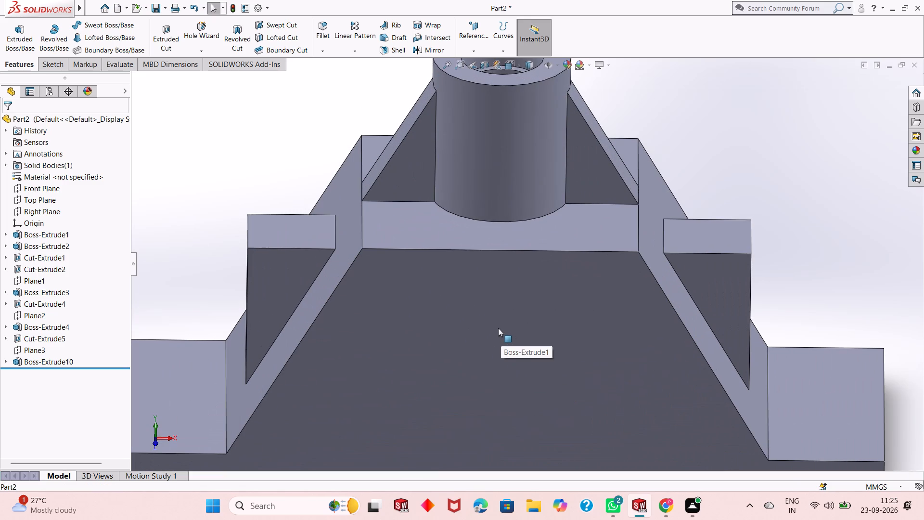
pyautogui.moveTo(498, 328); pyautogui.dragTo(494, 296, button='middle')
pyautogui.scroll(1, 494, 296)
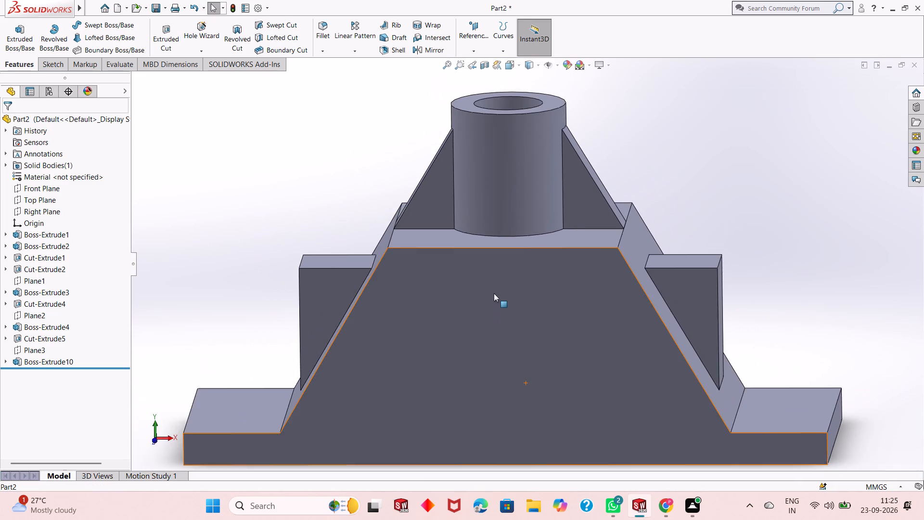
pyautogui.scroll(2, 494, 293)
pyautogui.moveTo(509, 312); pyautogui.dragTo(391, 285, button='middle')
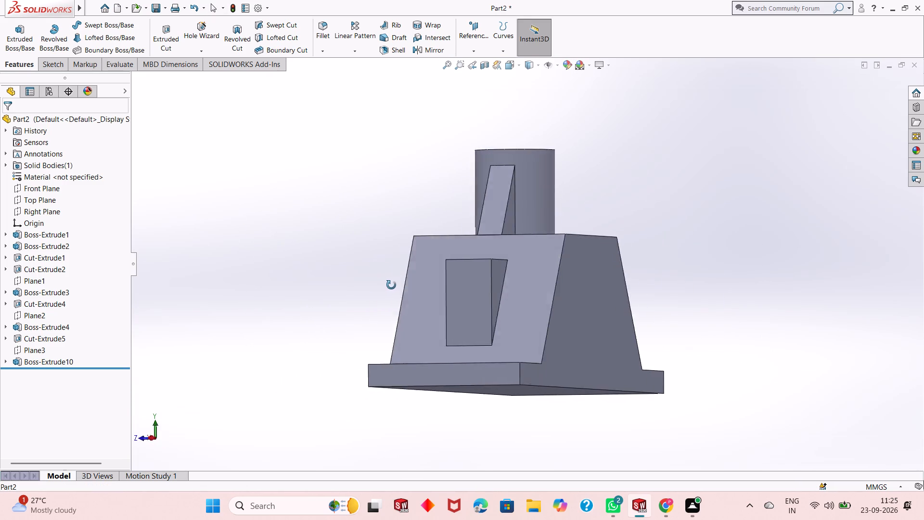
pyautogui.moveTo(391, 285); pyautogui.dragTo(513, 297, button='middle')
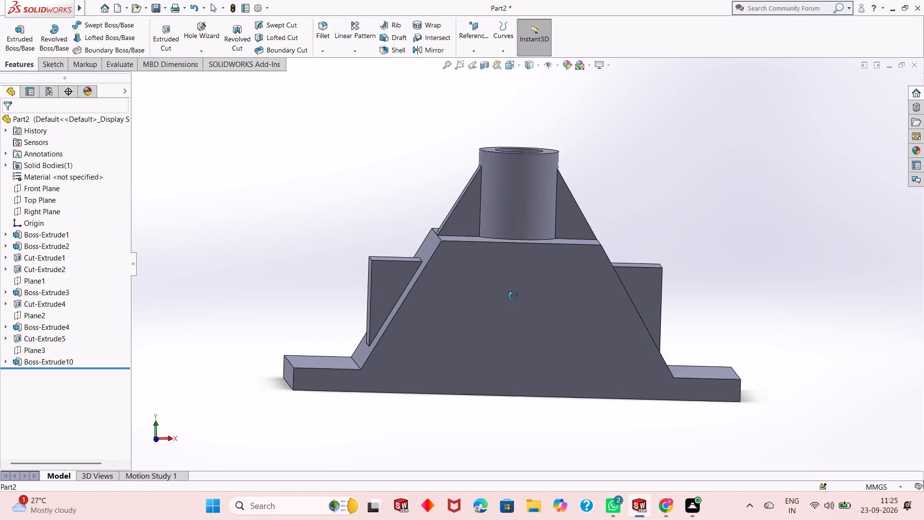
pyautogui.moveTo(513, 297); pyautogui.dragTo(501, 368, button='middle')
pyautogui.scroll(-1, 504, 286)
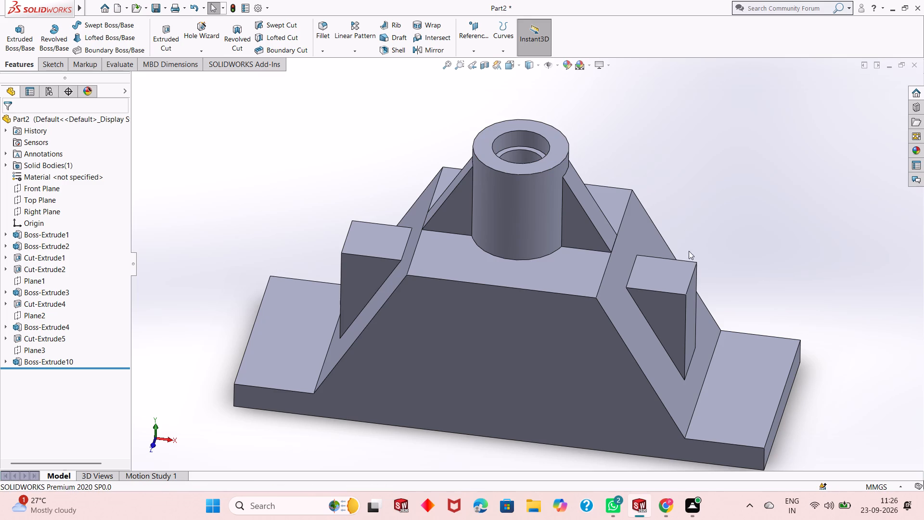
# On the +X block's top face, sketch a horizontal line about 7.9 mm long from the outer edge's midpoint to the face centre.
pyautogui.click(673, 275)
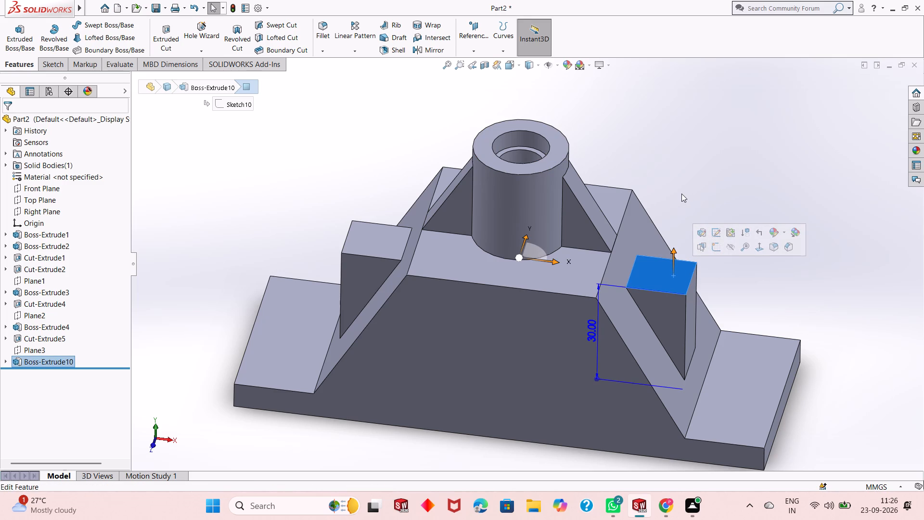
pyautogui.click(714, 243)
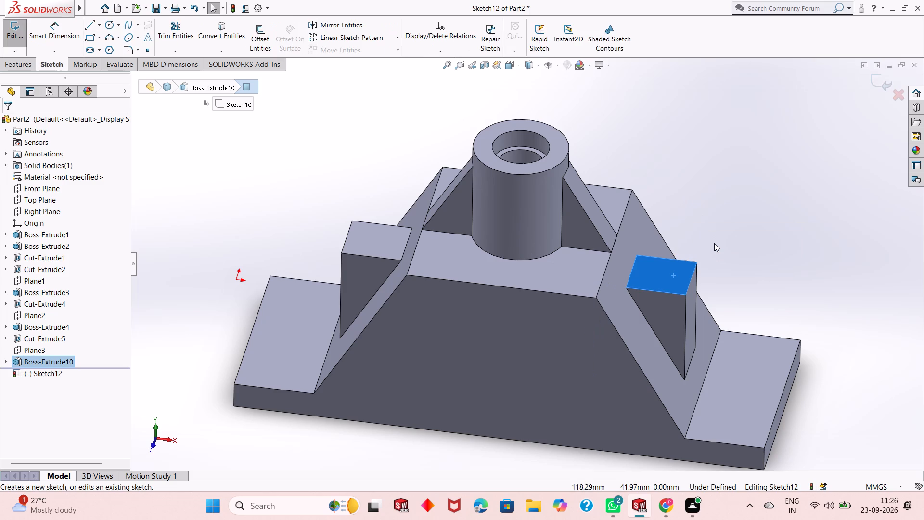
pyautogui.hotkey('ctrl', '8')
pyautogui.press('Escape')
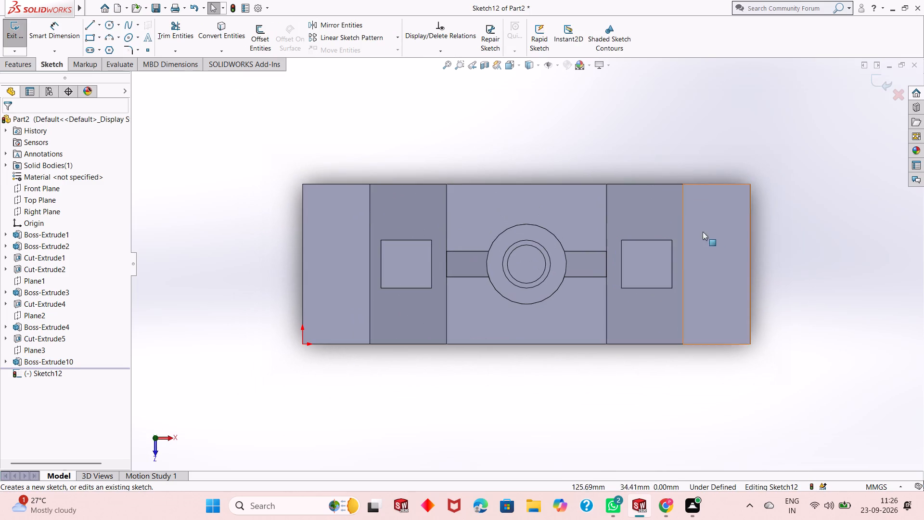
pyautogui.click(92, 23)
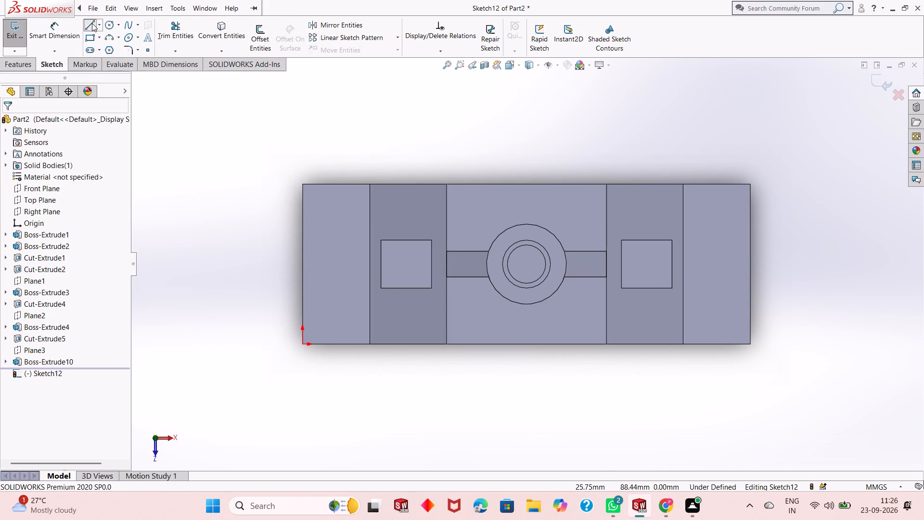
pyautogui.click(672, 262)
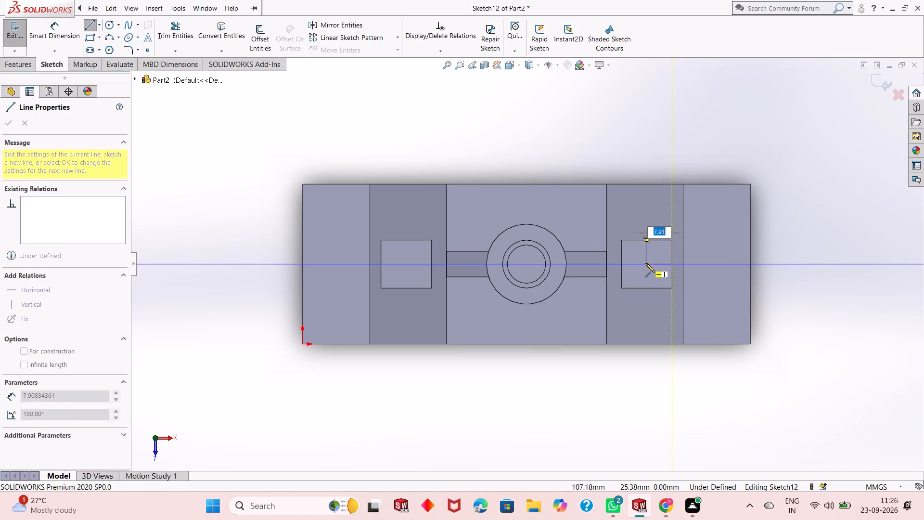
pyautogui.click(645, 264)
pyautogui.press('Escape')
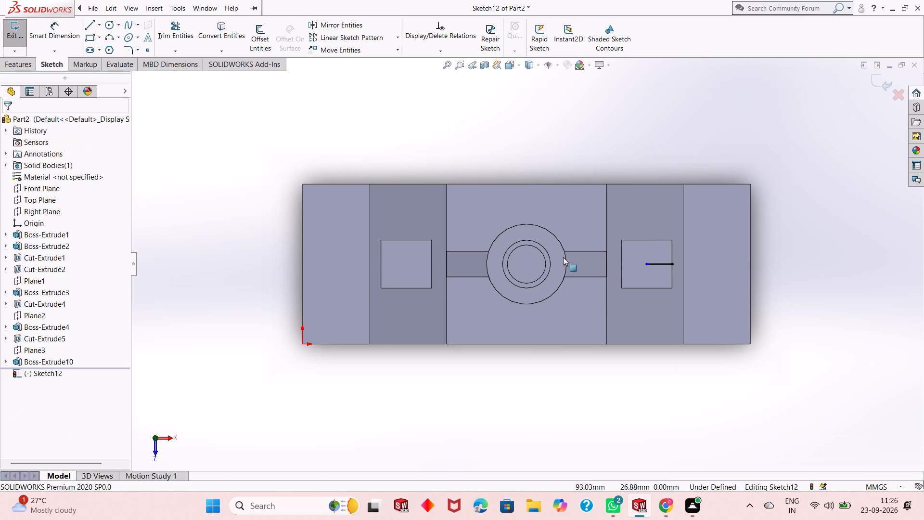
# Add a matching line about 7.9 mm long from the -X block's outer edge midpoint to its centre, and close the sketch.
pyautogui.press('l')
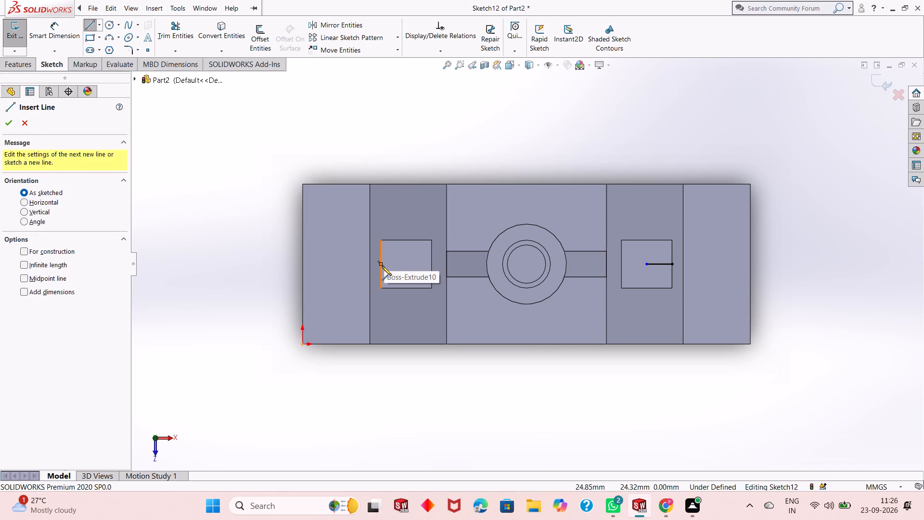
pyautogui.click(382, 265)
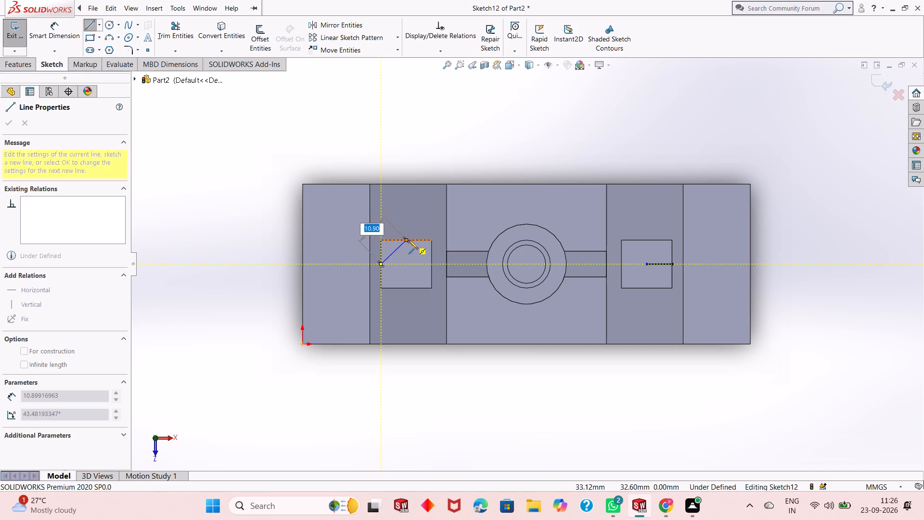
pyautogui.click(408, 265)
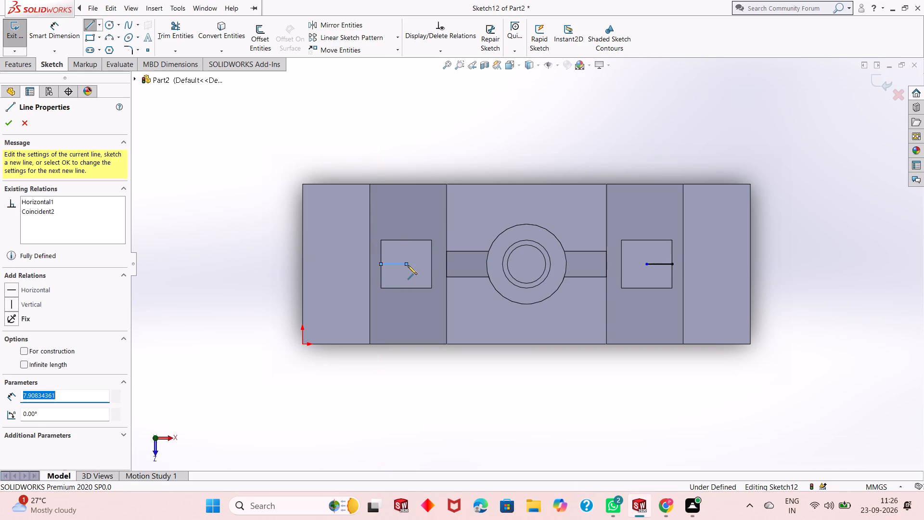
pyautogui.press('Escape')
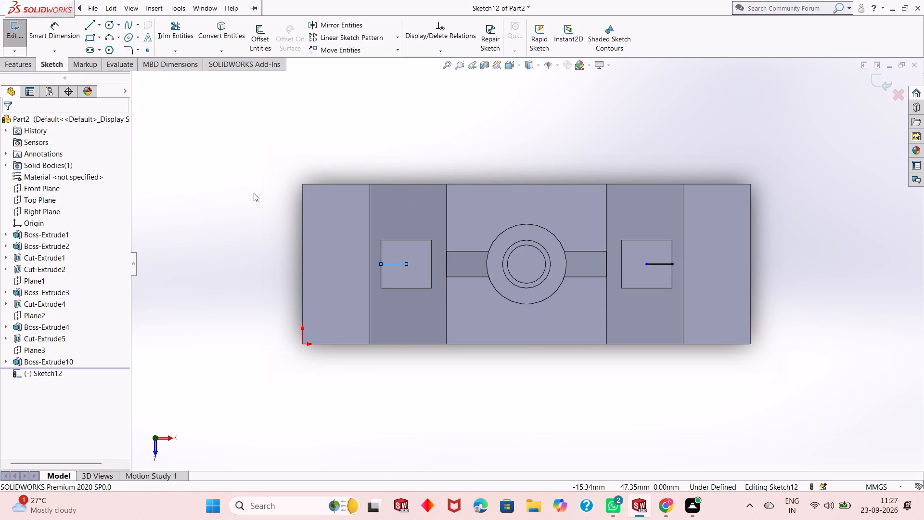
pyautogui.press('Escape')
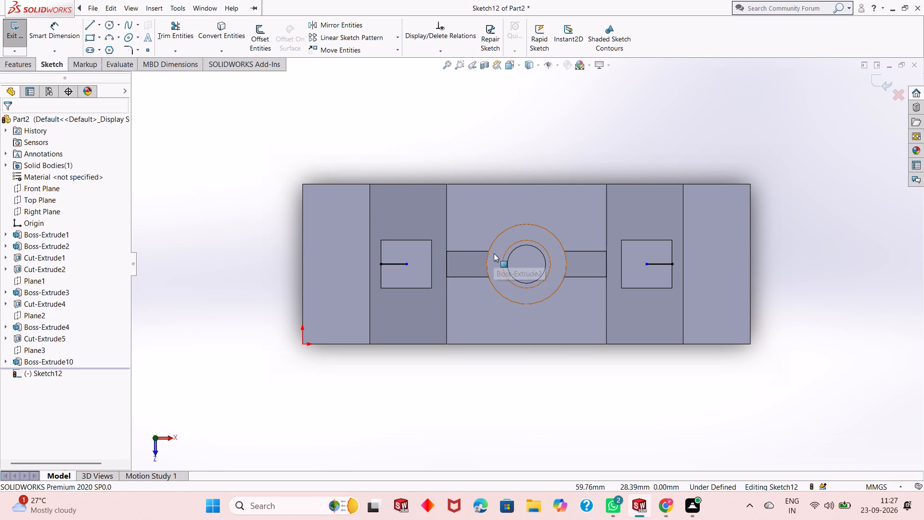
pyautogui.scroll(1, 636, 286)
pyautogui.scroll(-2, 591, 263)
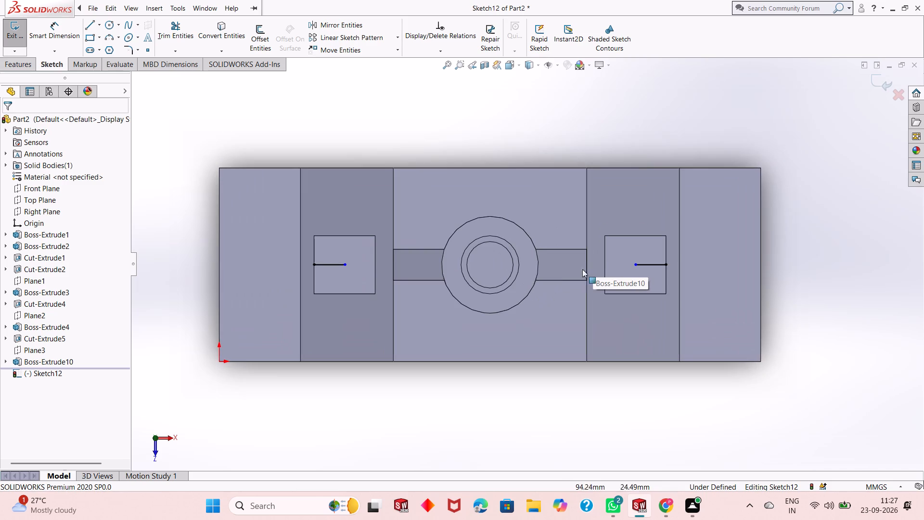
pyautogui.scroll(1, 523, 296)
pyautogui.scroll(-1, 484, 264)
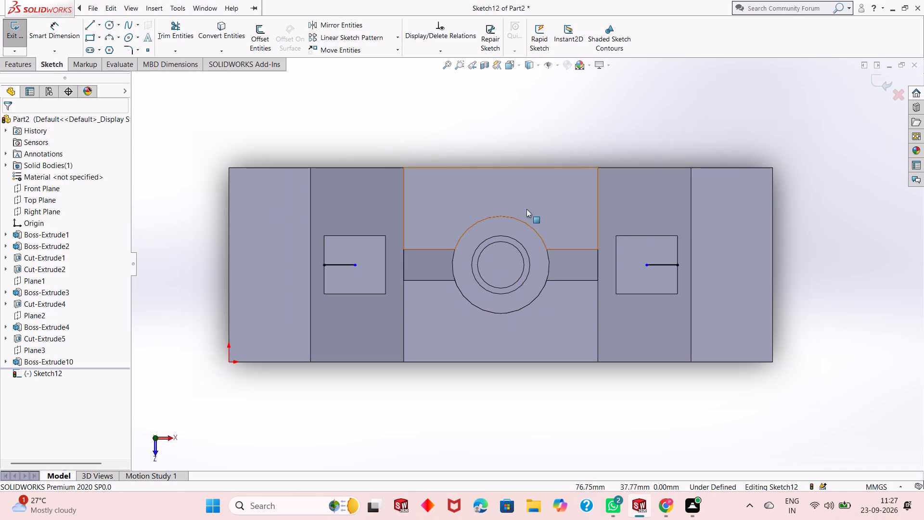
pyautogui.rightClick(513, 385)
pyautogui.click(471, 415)
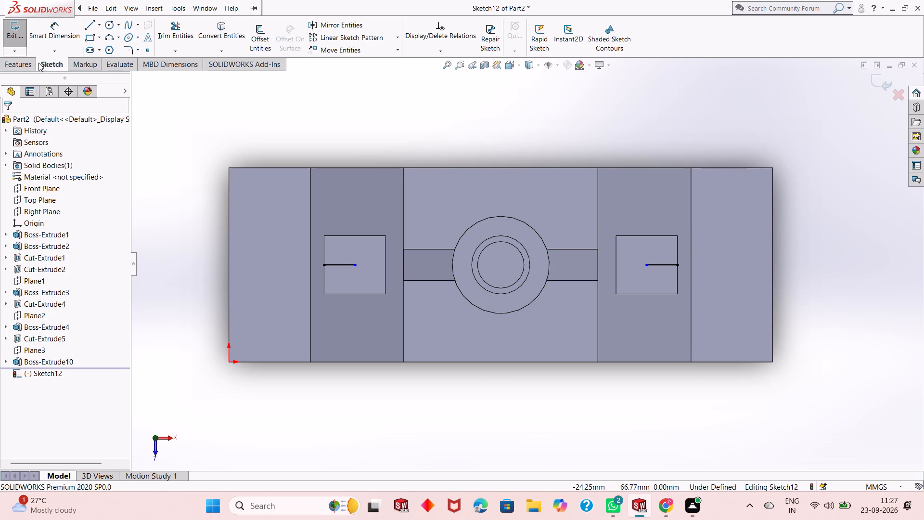
pyautogui.click(25, 59)
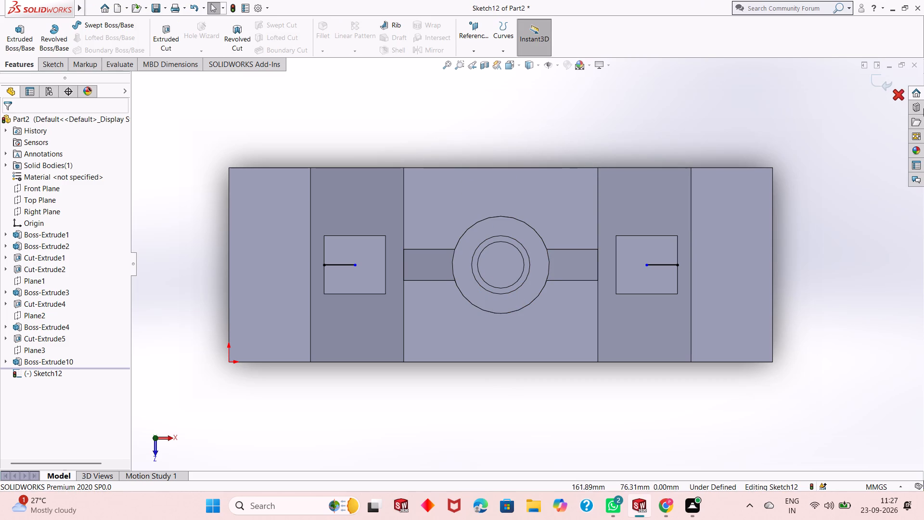
pyautogui.click(881, 86)
# Set up a Hole Wizard straight tap as an ISO bottoming tapped hole, size M10x1.0.
pyautogui.click(207, 45)
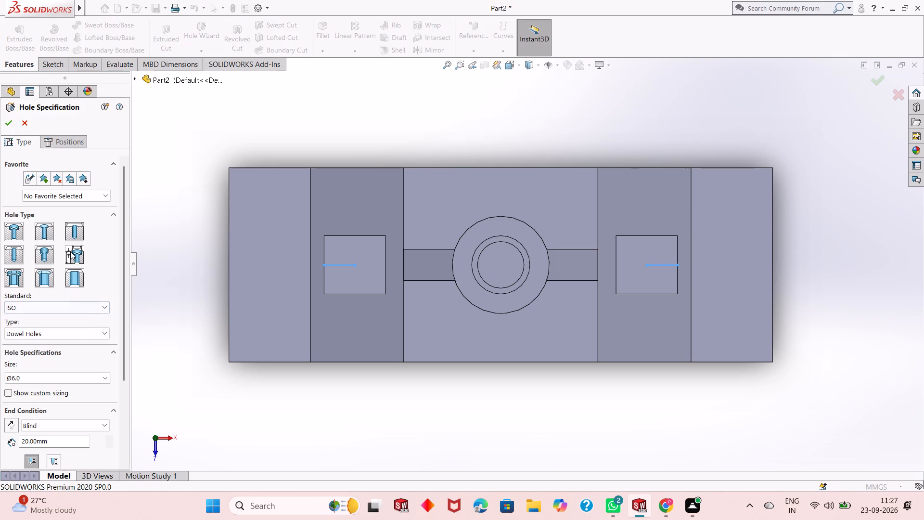
pyautogui.click(78, 230)
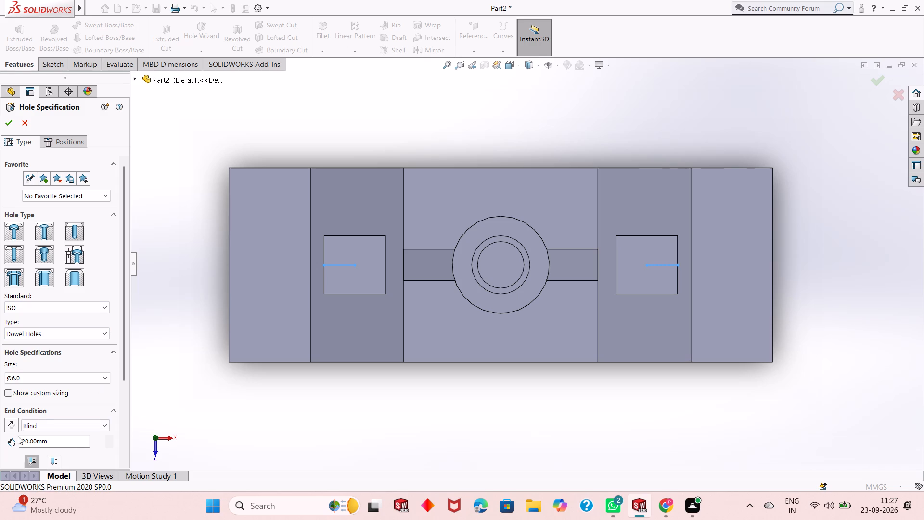
pyautogui.click(50, 375)
pyautogui.click(50, 375)
pyautogui.click(10, 257)
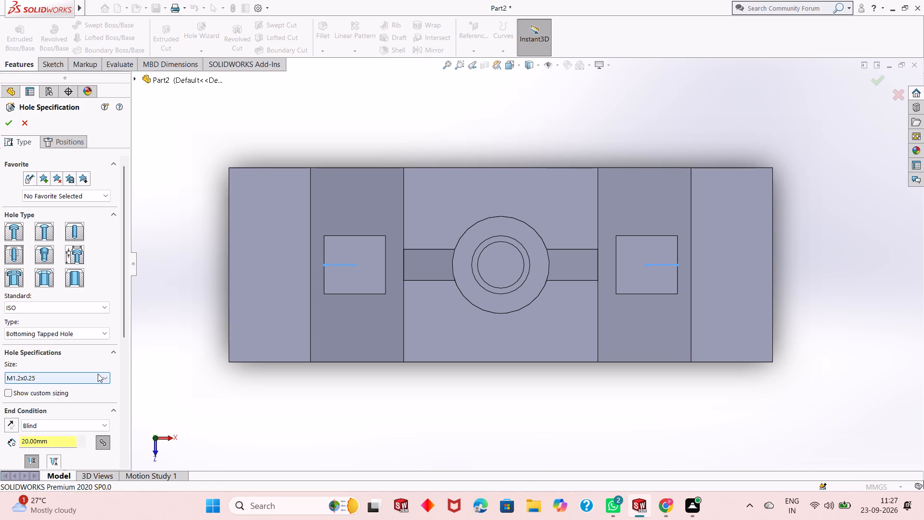
pyautogui.click(98, 374)
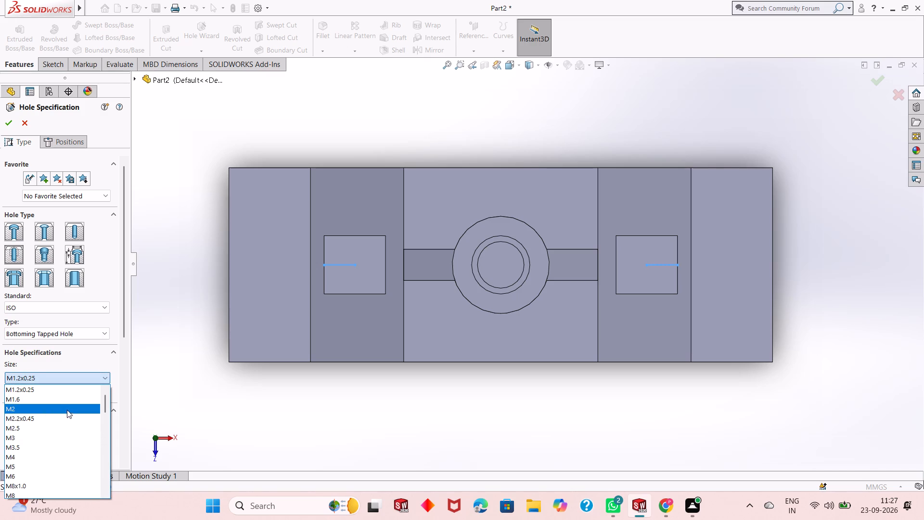
pyautogui.scroll(4, 67, 428)
pyautogui.scroll(-2, 67, 428)
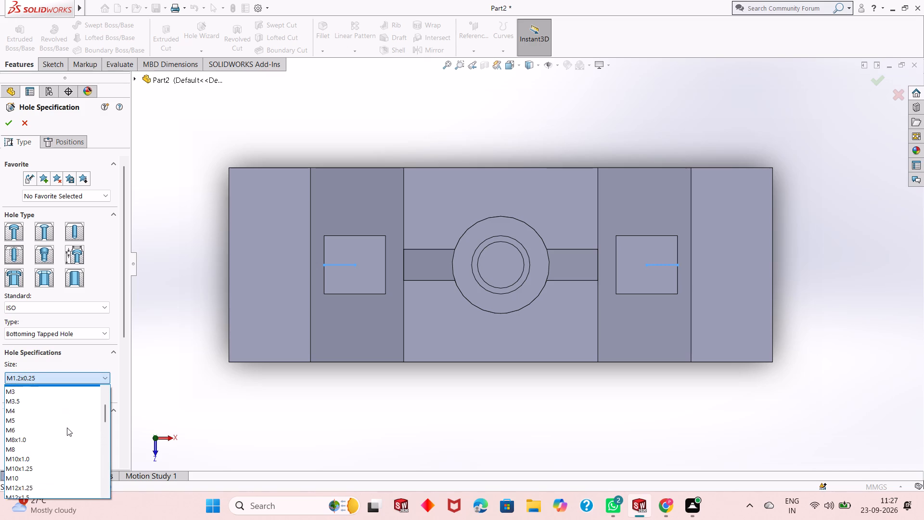
pyautogui.click(46, 444)
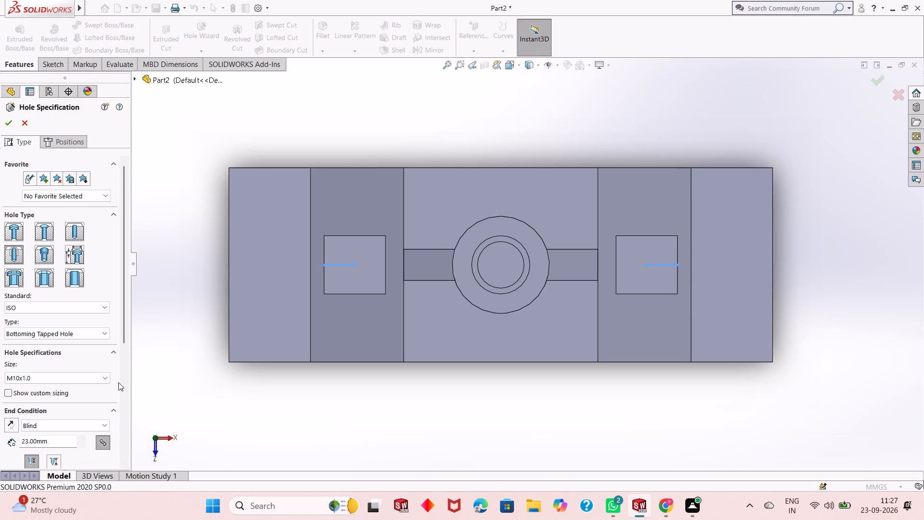
# Set the tapped hole's blind depth to 18 mm.
pyautogui.scroll(-3, 127, 377)
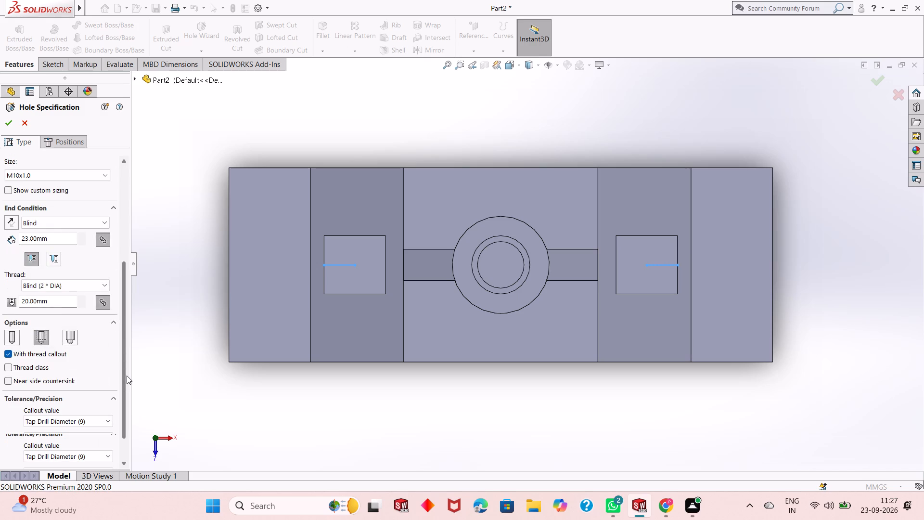
pyautogui.doubleClick(59, 238)
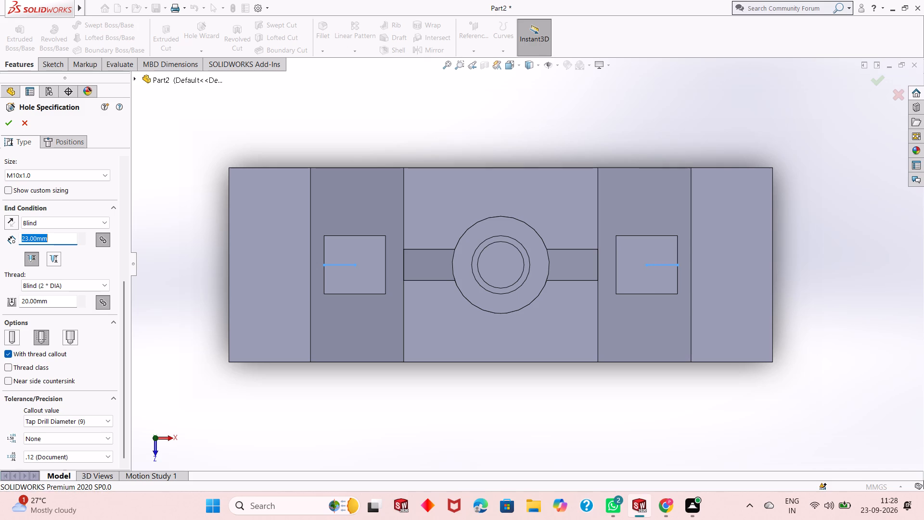
pyautogui.write('18')
pyautogui.press('Return')
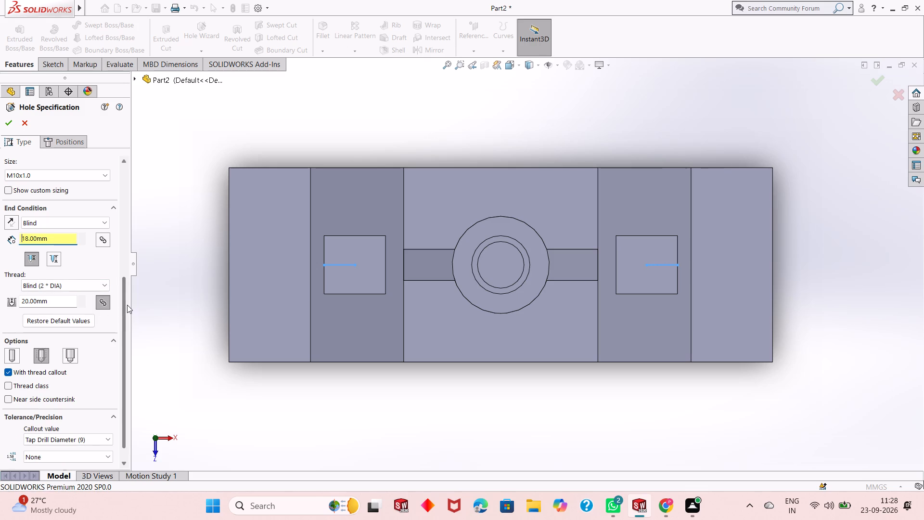
pyautogui.scroll(-5, 126, 313)
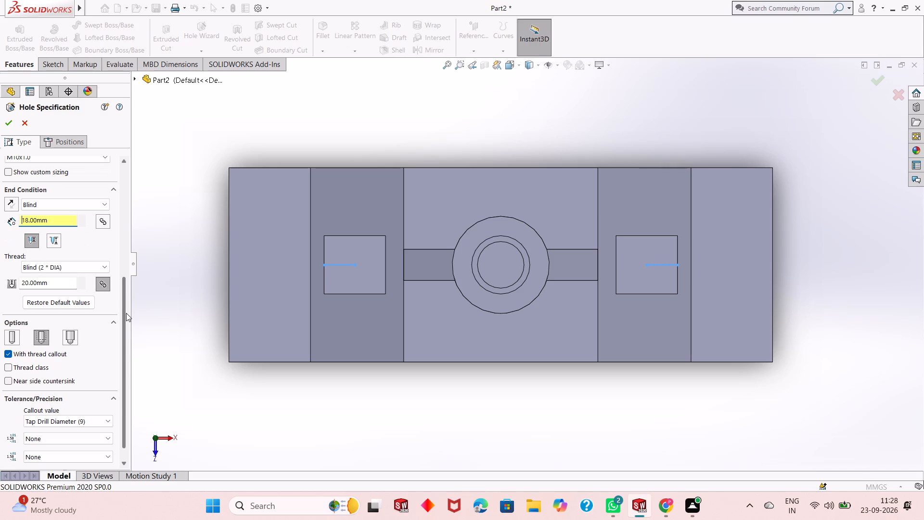
pyautogui.scroll(4, 126, 313)
# Place the tapped holes on both side blocks' top faces at the inner ends of the sketched lines.
pyautogui.click(64, 142)
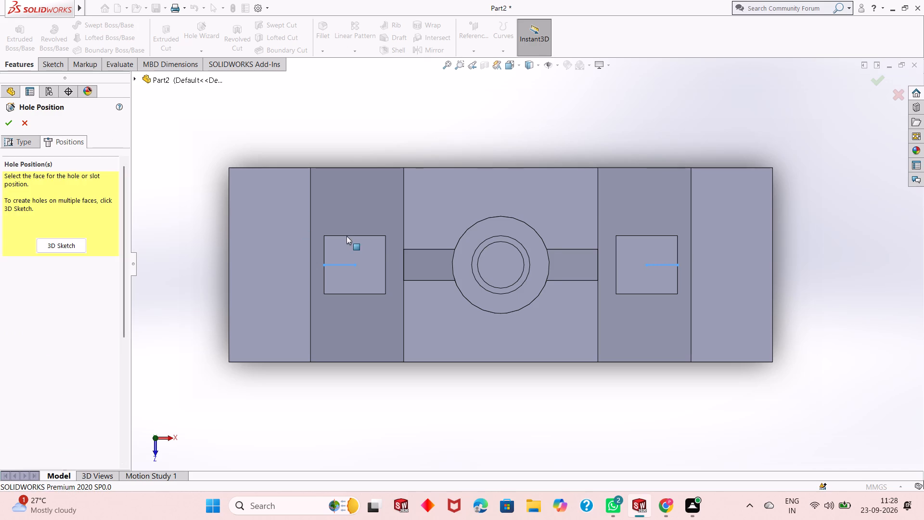
pyautogui.click(647, 247)
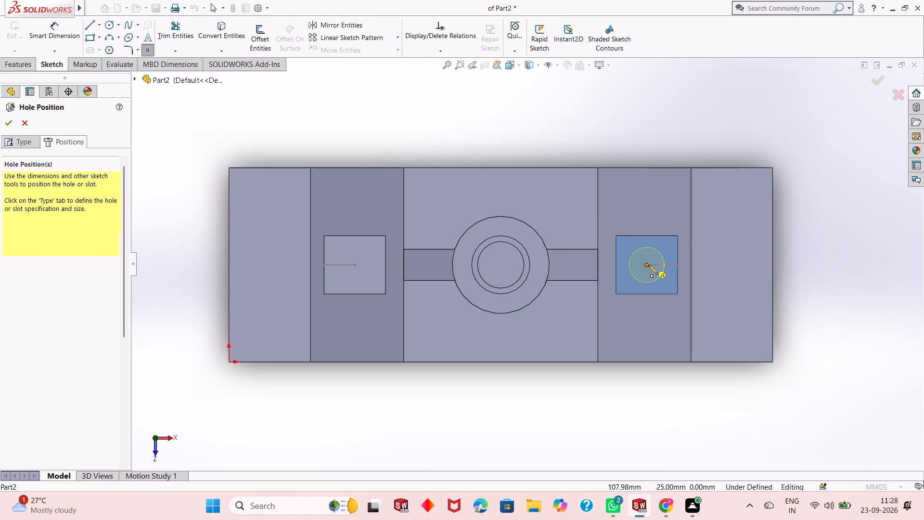
pyautogui.click(648, 265)
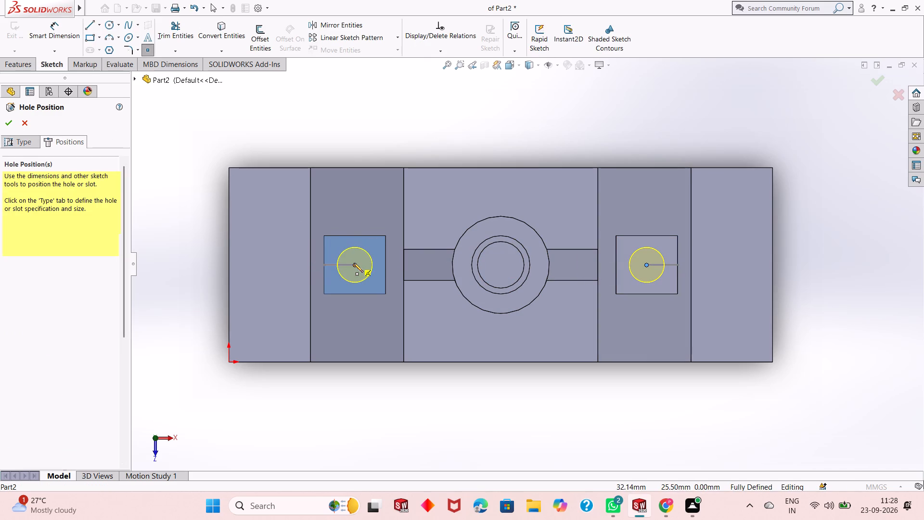
pyautogui.click(353, 266)
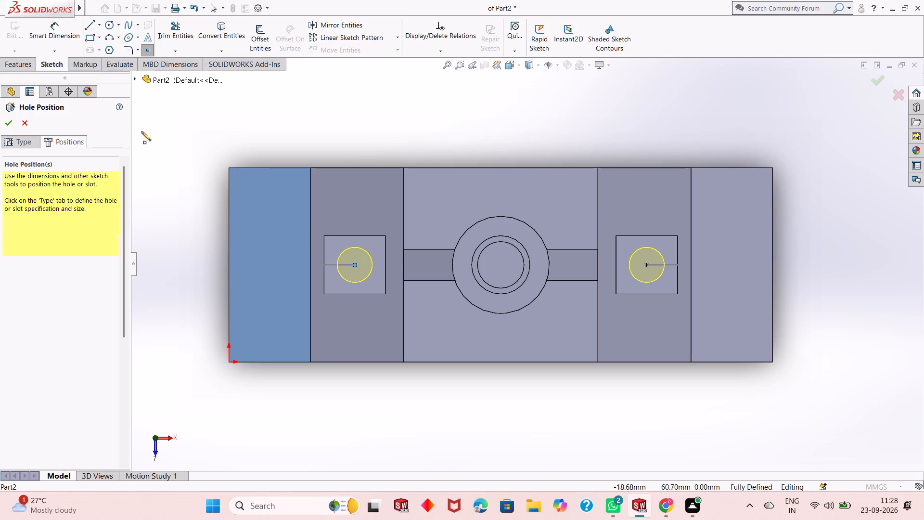
pyautogui.click(6, 126)
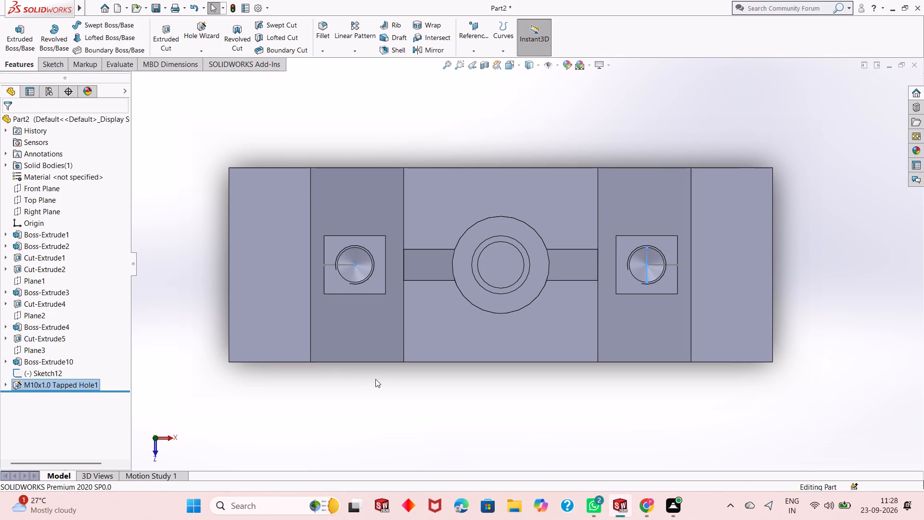
# Examine the tapped holes in the two side blocks from above and from the front.
pyautogui.click(375, 379)
pyautogui.moveTo(404, 376); pyautogui.dragTo(407, 263, button='middle')
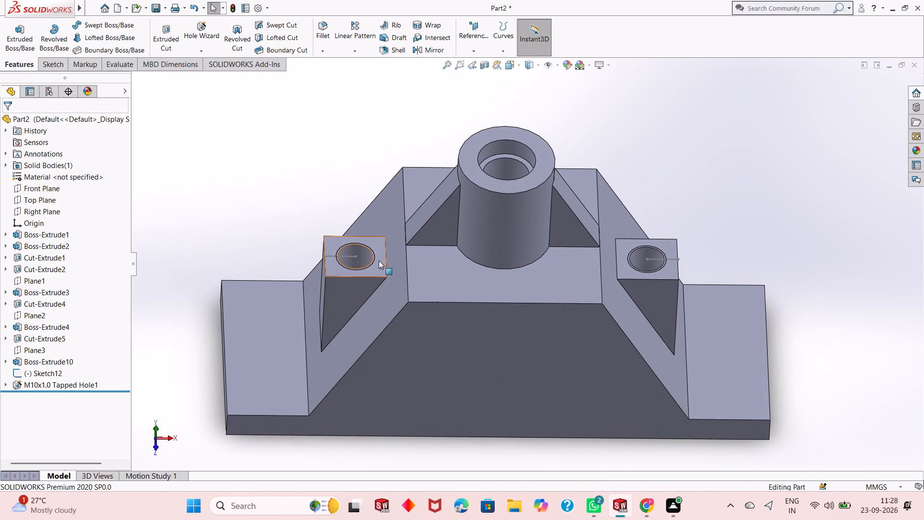
pyautogui.scroll(-1, 378, 262)
pyautogui.scroll(1, 462, 313)
pyautogui.moveTo(523, 262); pyautogui.dragTo(522, 388, button='middle')
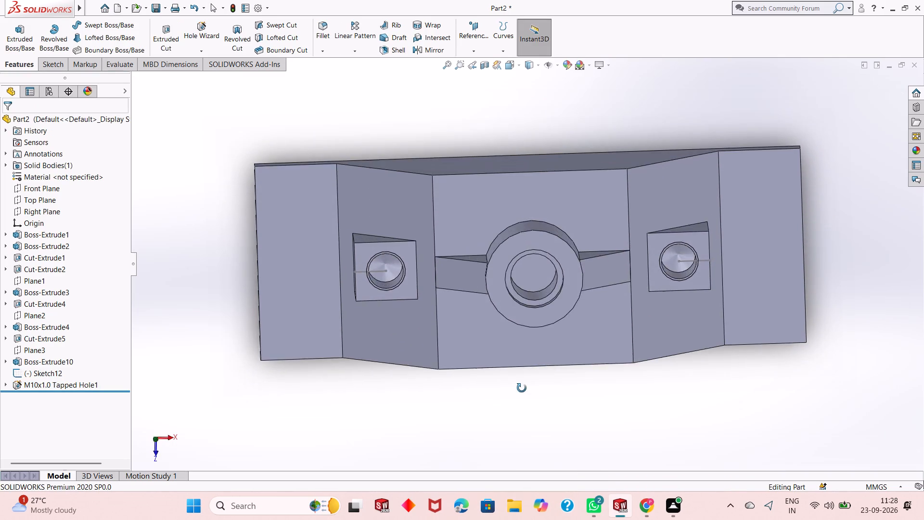
pyautogui.moveTo(522, 388); pyautogui.dragTo(519, 263, button='middle')
pyautogui.click(372, 262)
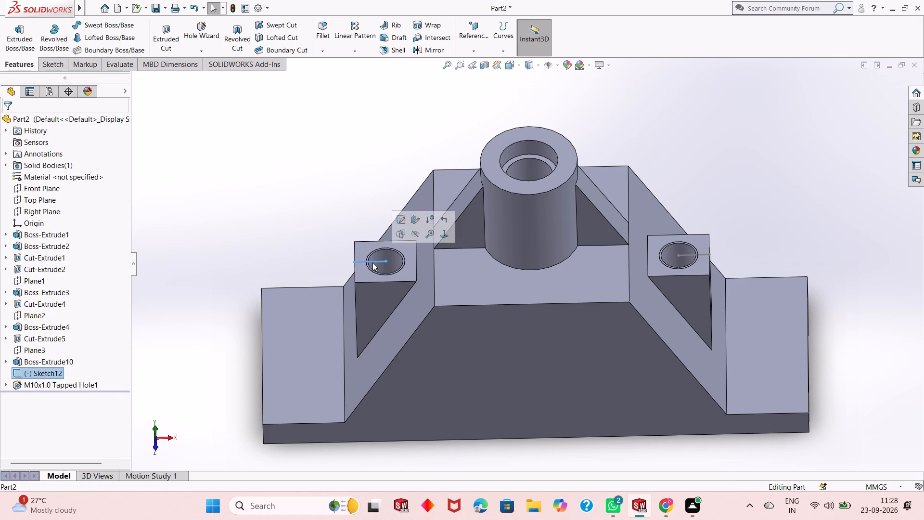
pyautogui.press('Escape')
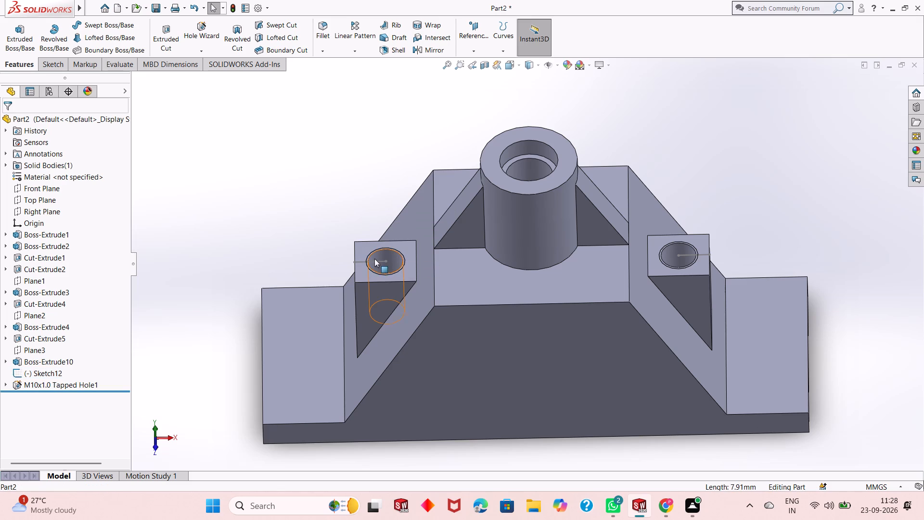
# Hide the line sketch (Sketch12) that marks the tapped-hole positions on the side blocks.
pyautogui.press('Escape')
pyautogui.click(378, 262)
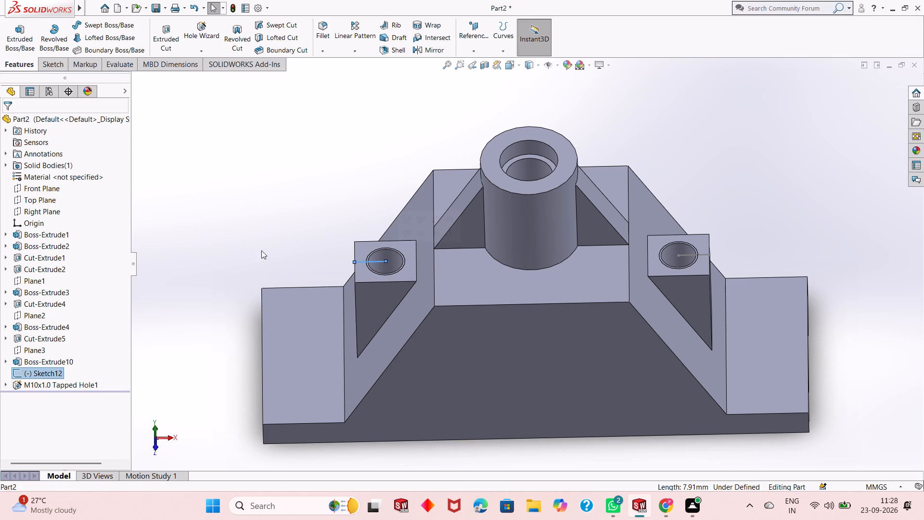
pyautogui.press('Escape')
pyautogui.rightClick(45, 370)
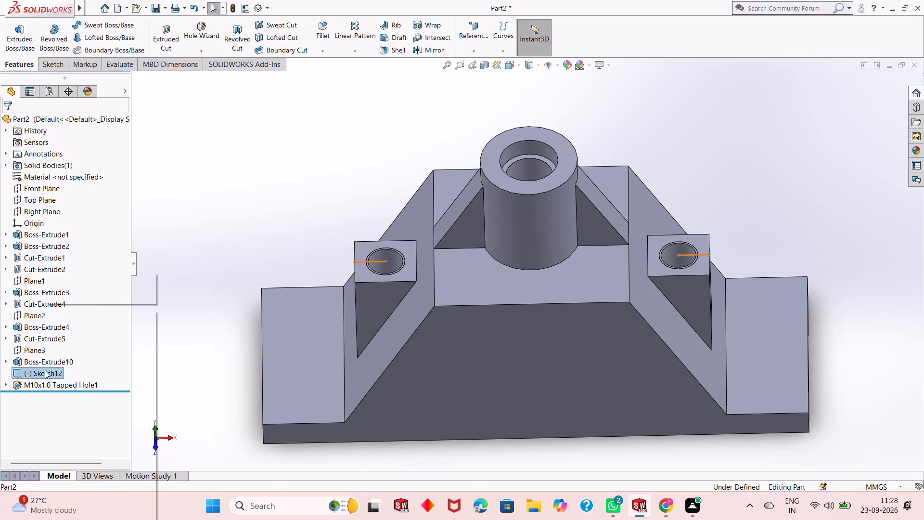
pyautogui.click(49, 296)
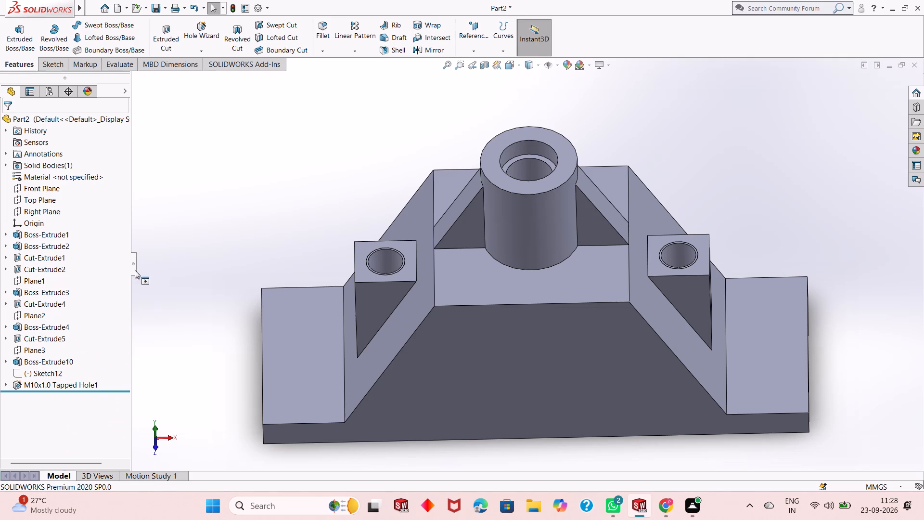
pyautogui.click(231, 300)
# On the trapezoidal body's front face, sketch a circle about 37 mm in diameter centred on the bottom edge's midpoint.
pyautogui.scroll(1, 496, 266)
pyautogui.moveTo(496, 266); pyautogui.dragTo(499, 249, button='middle')
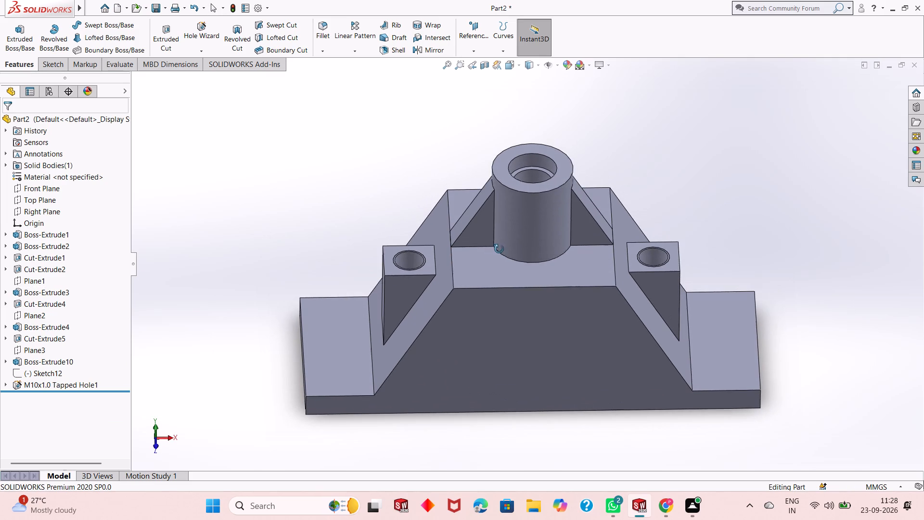
pyautogui.moveTo(499, 249); pyautogui.dragTo(499, 248, button='middle')
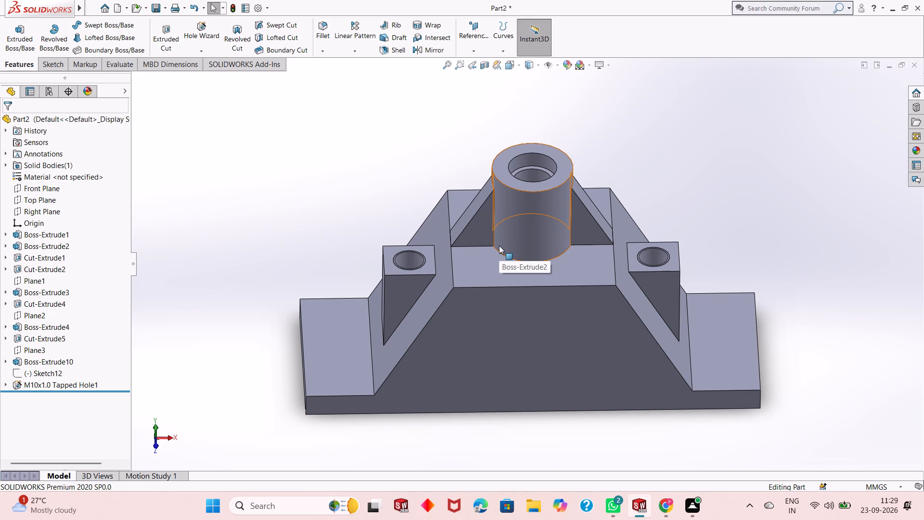
pyautogui.click(608, 377)
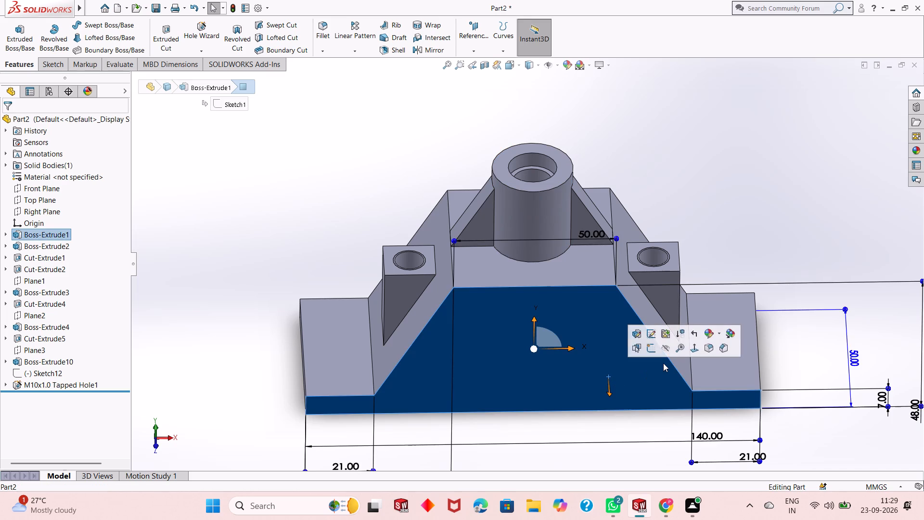
pyautogui.click(652, 349)
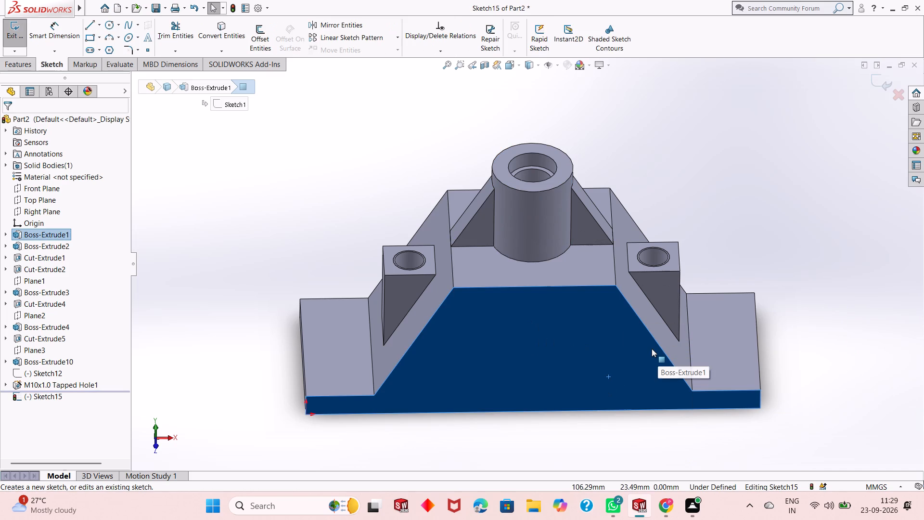
pyautogui.hotkey('ctrl', '8')
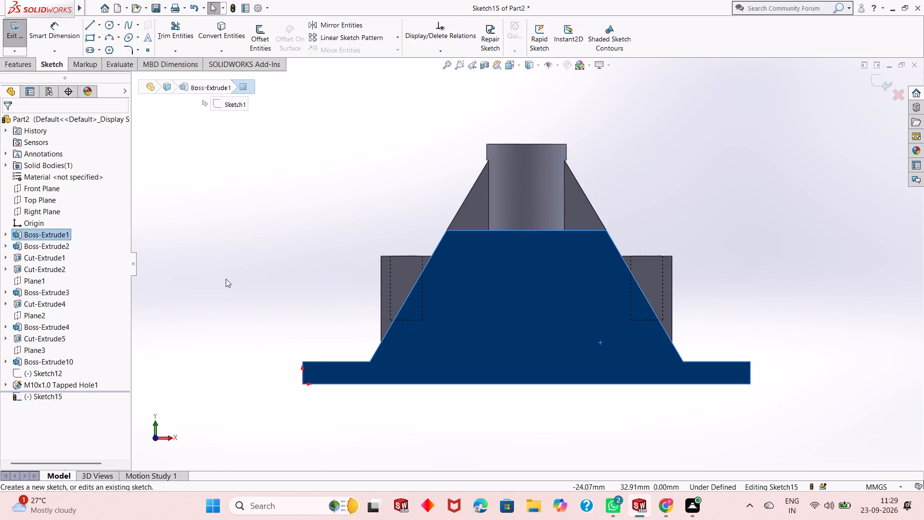
pyautogui.click(226, 279)
pyautogui.click(112, 26)
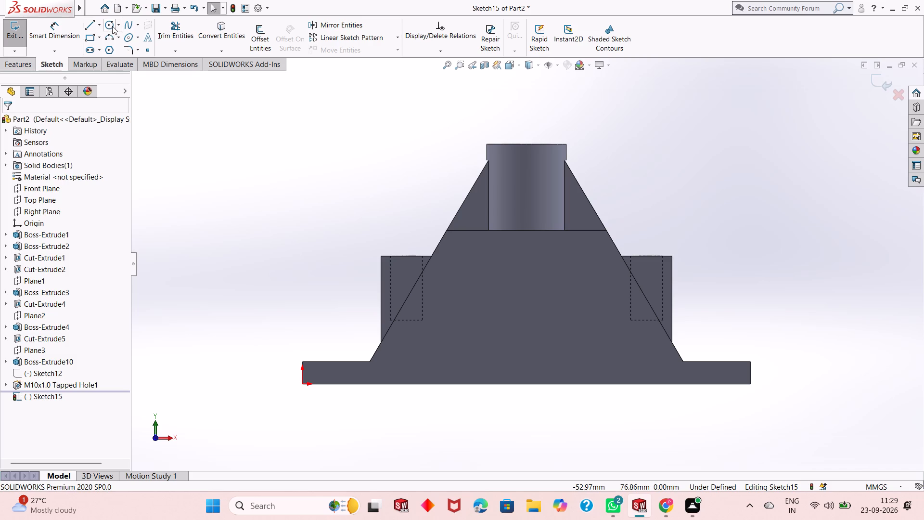
pyautogui.click(528, 384)
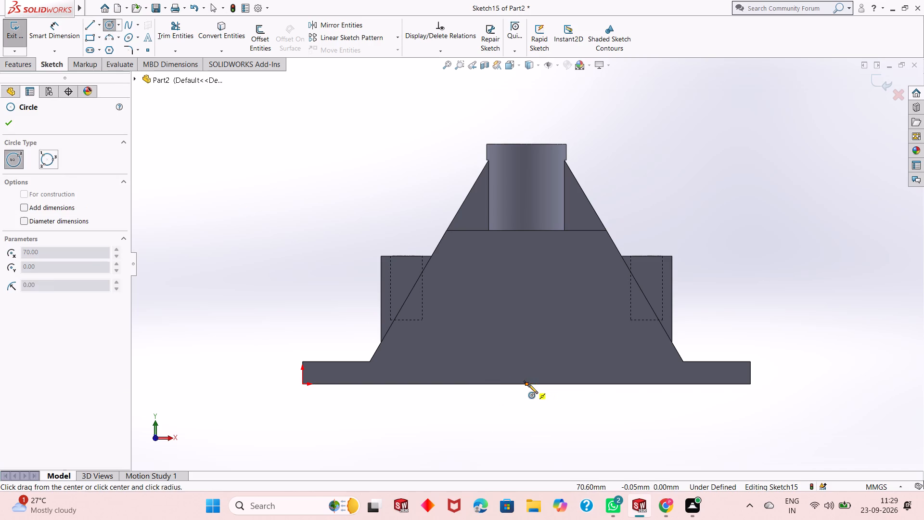
pyautogui.click(576, 351)
pyautogui.click(13, 128)
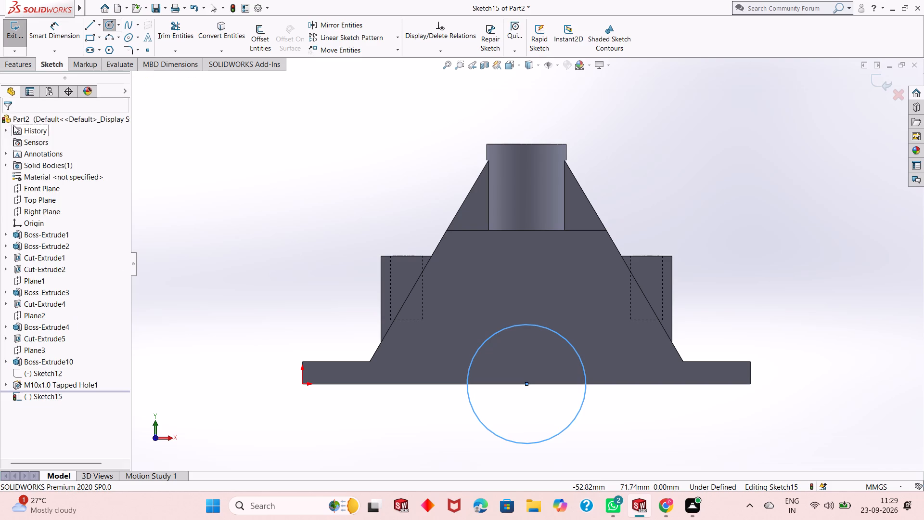
# Dimension the circle's diameter at 50 mm.
pyautogui.click(37, 29)
pyautogui.click(482, 421)
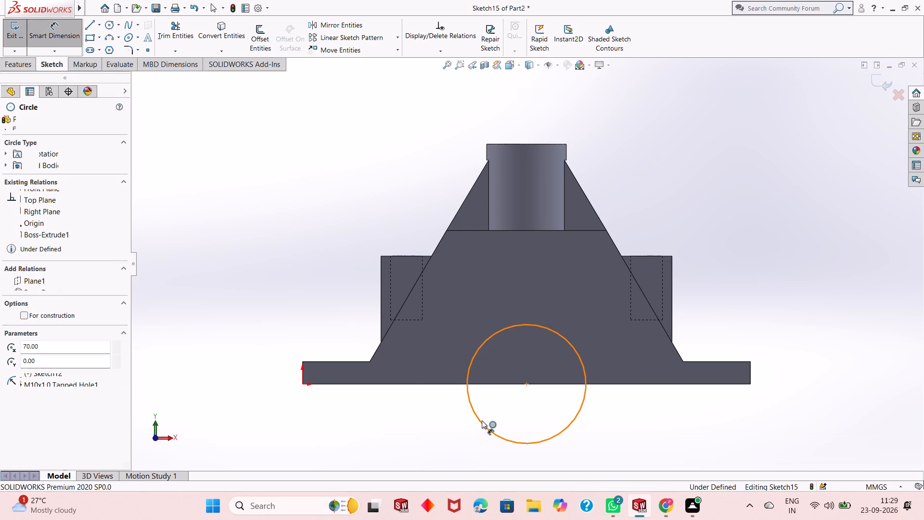
pyautogui.click(404, 453)
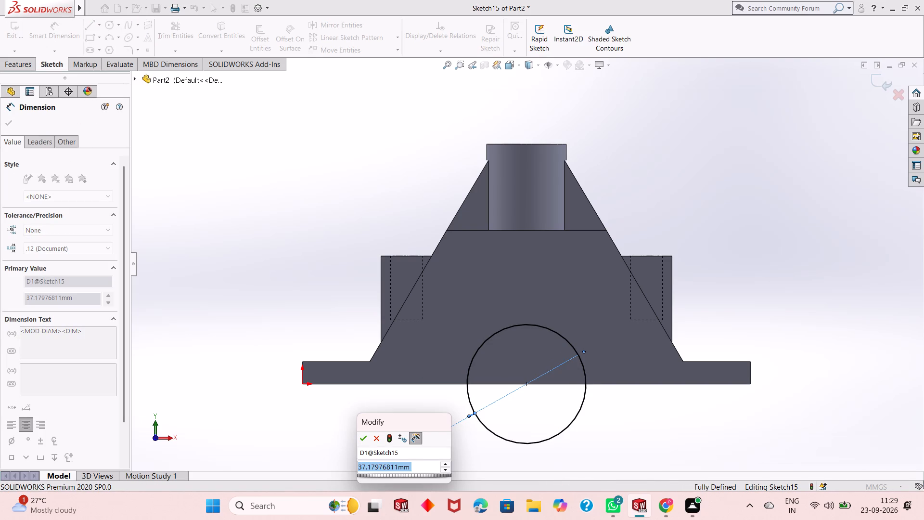
pyautogui.write('50')
pyautogui.press('Return')
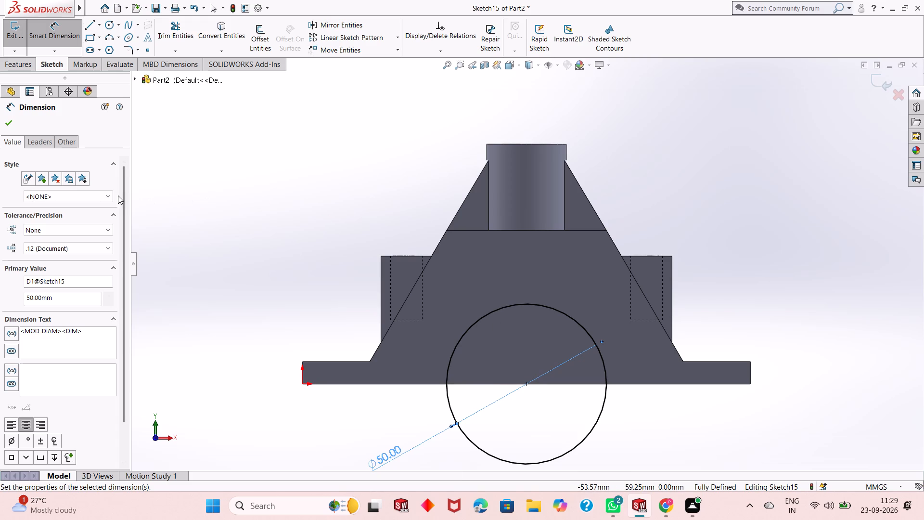
# Draw a horizontal line across the circle along the body's bottom edge and trim away the lower arc, leaving a closed semicircle.
pyautogui.click(87, 26)
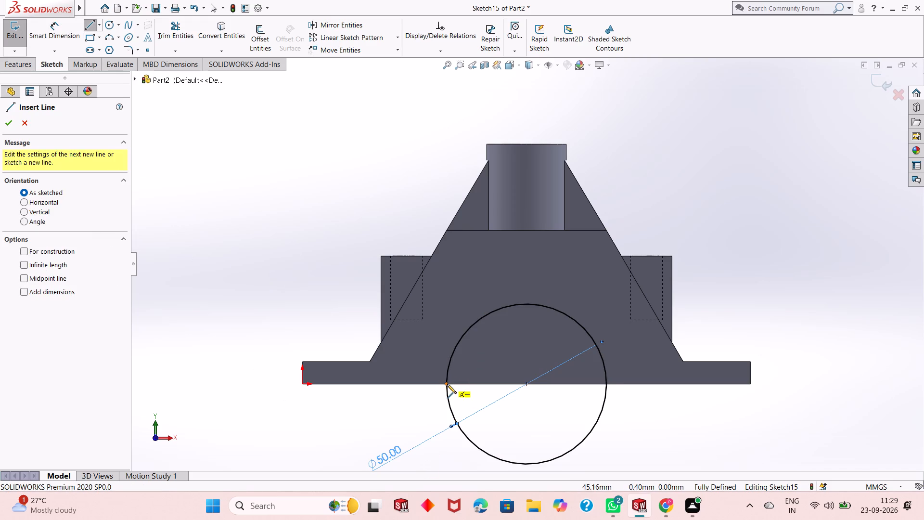
pyautogui.click(447, 385)
pyautogui.click(605, 386)
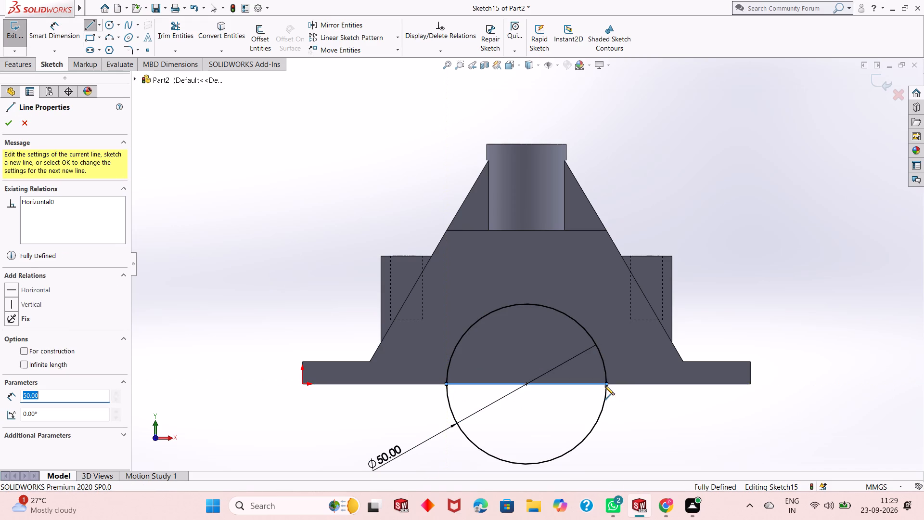
pyautogui.rightClick(605, 386)
pyautogui.click(623, 390)
pyautogui.click(156, 31)
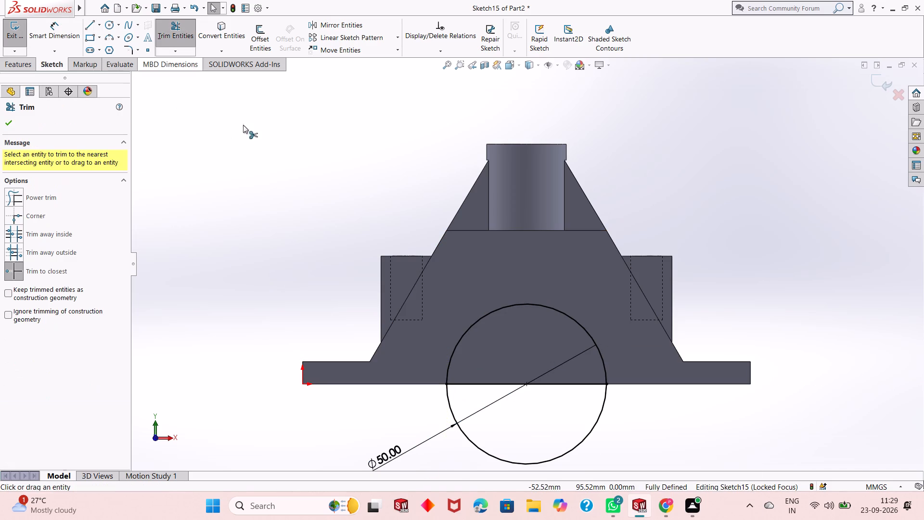
pyautogui.click(505, 464)
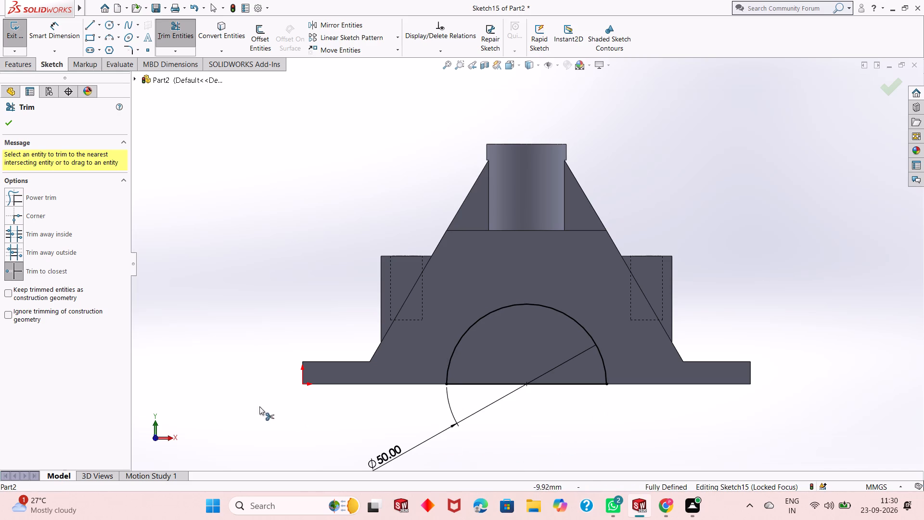
pyautogui.rightClick(204, 329)
pyautogui.click(233, 360)
# Extrude the semicircle 10 mm outward from the front face as a blind boss merged with the body.
pyautogui.scroll(3, 328, 377)
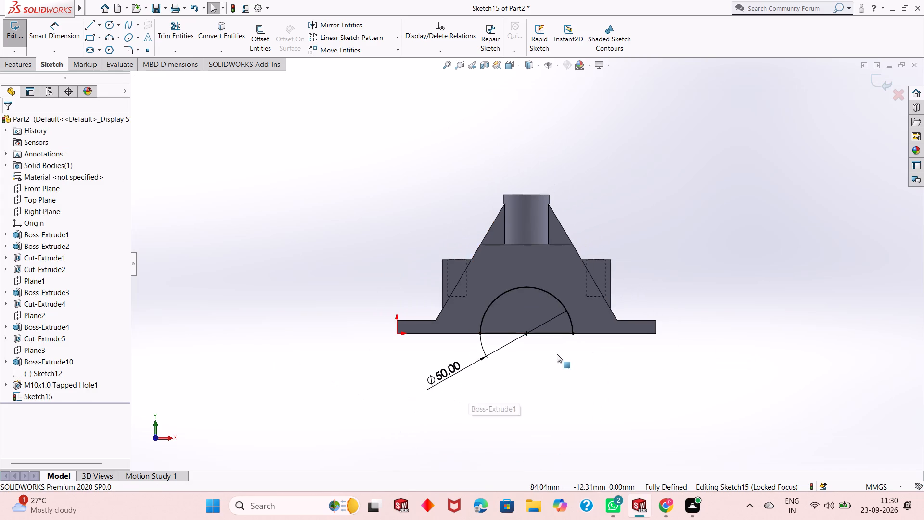
pyautogui.moveTo(558, 352); pyautogui.dragTo(527, 363, button='middle')
pyautogui.scroll(-2, 532, 305)
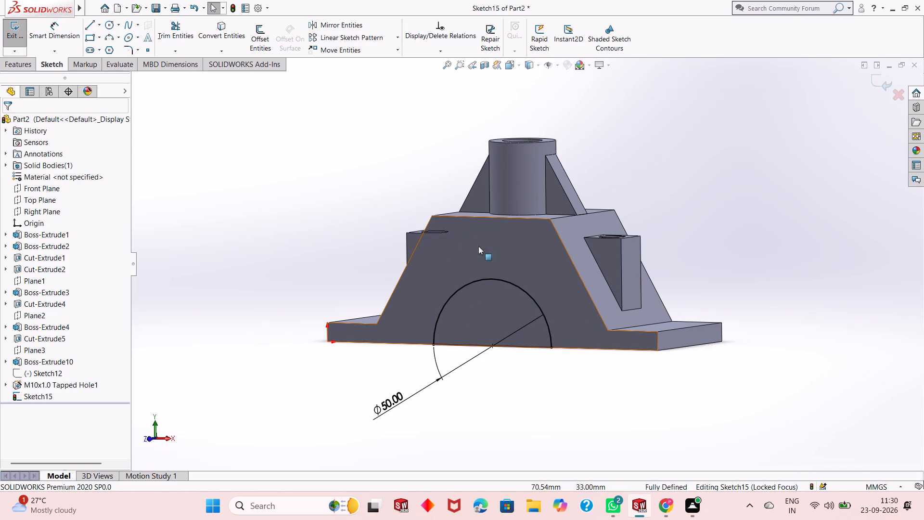
pyautogui.click(25, 67)
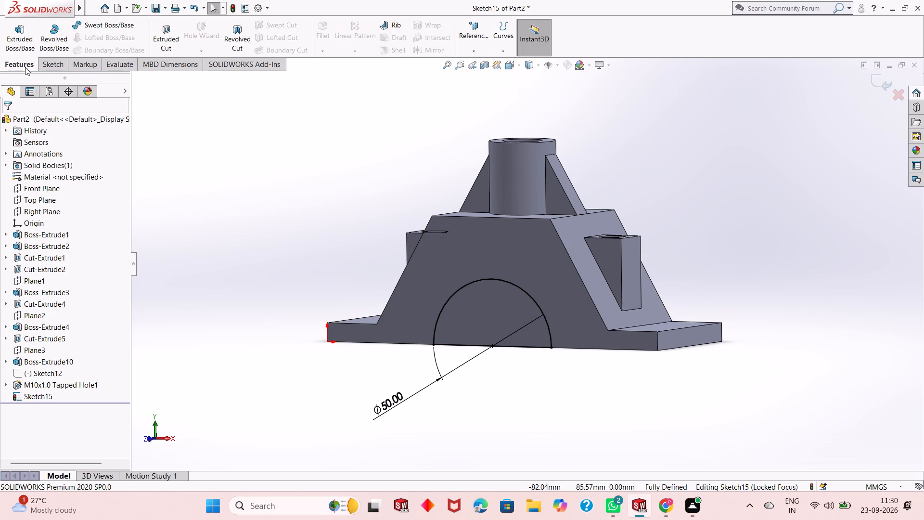
pyautogui.click(33, 38)
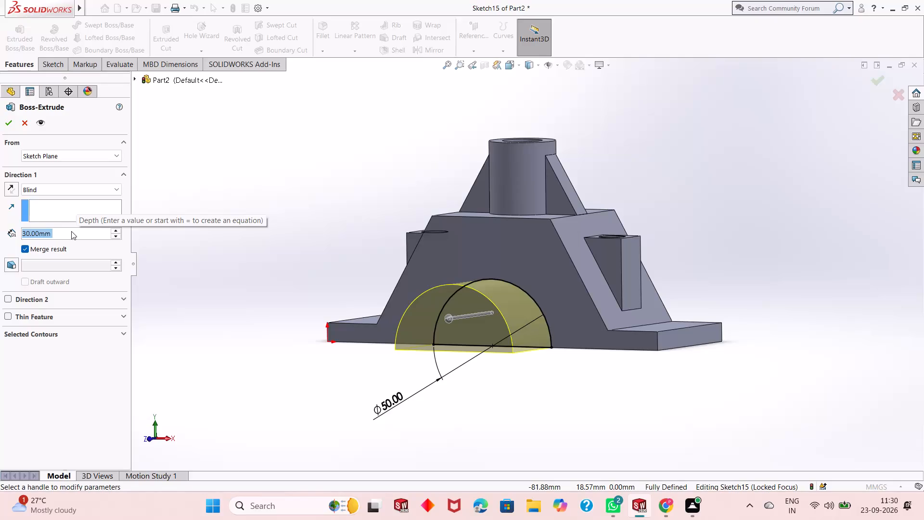
pyautogui.write('10')
pyautogui.press('Return')
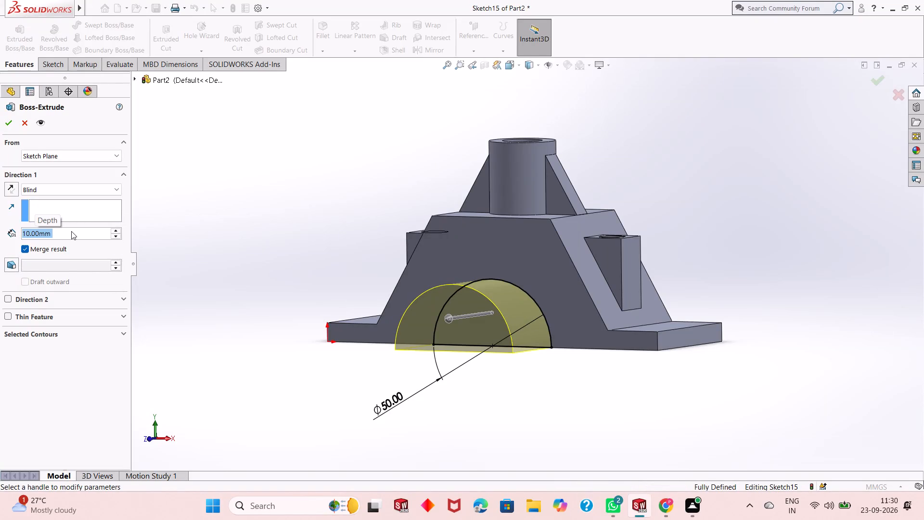
pyautogui.moveTo(408, 300); pyautogui.dragTo(408, 314, button='middle')
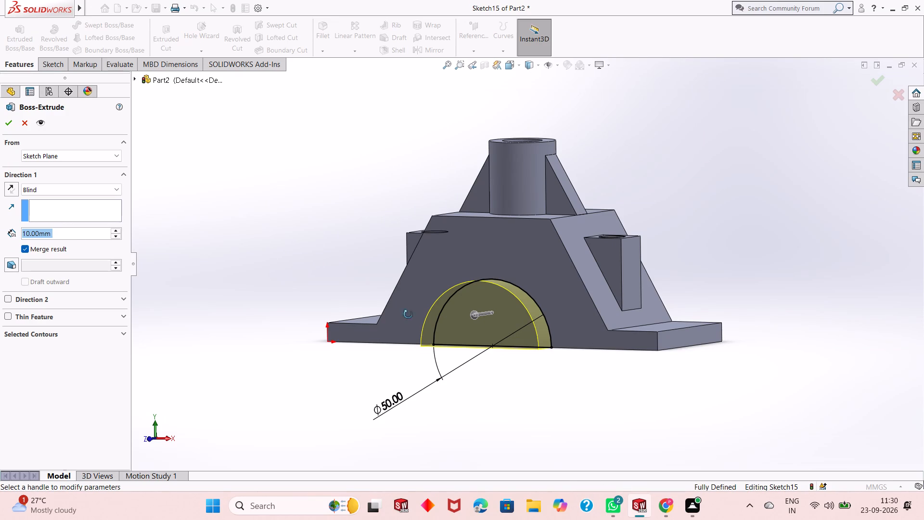
pyautogui.moveTo(408, 314); pyautogui.dragTo(388, 343, button='middle')
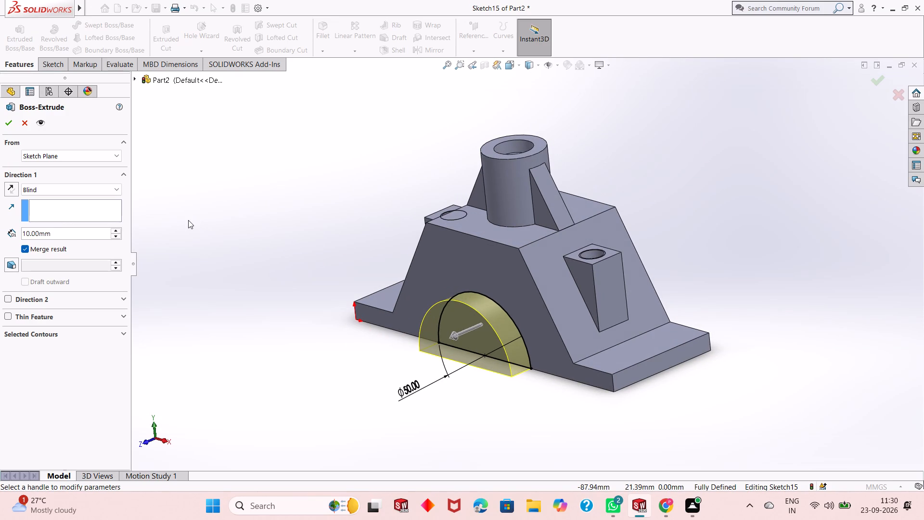
pyautogui.click(7, 125)
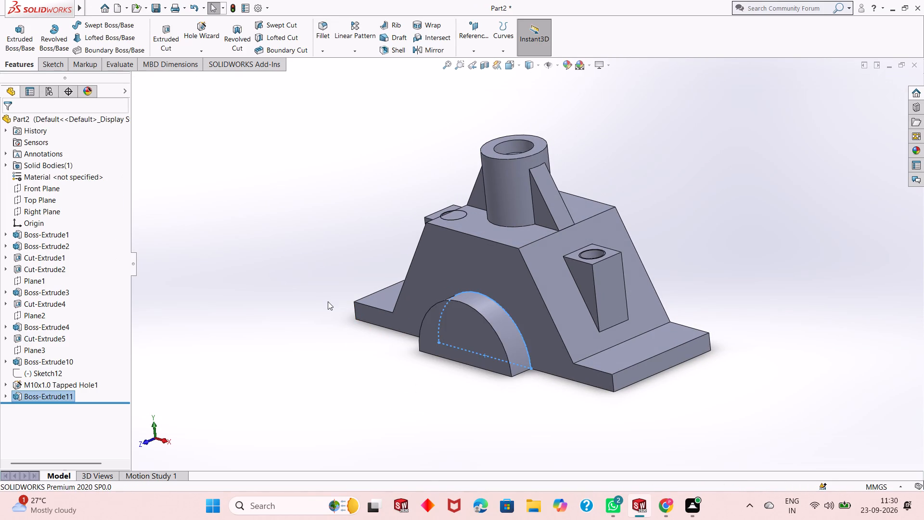
pyautogui.click(329, 303)
# On the semicircular boss's front face, sketch a circle about 34.6 mm in diameter centred on the bottom edge's midpoint.
pyautogui.moveTo(494, 339); pyautogui.dragTo(505, 302, button='middle')
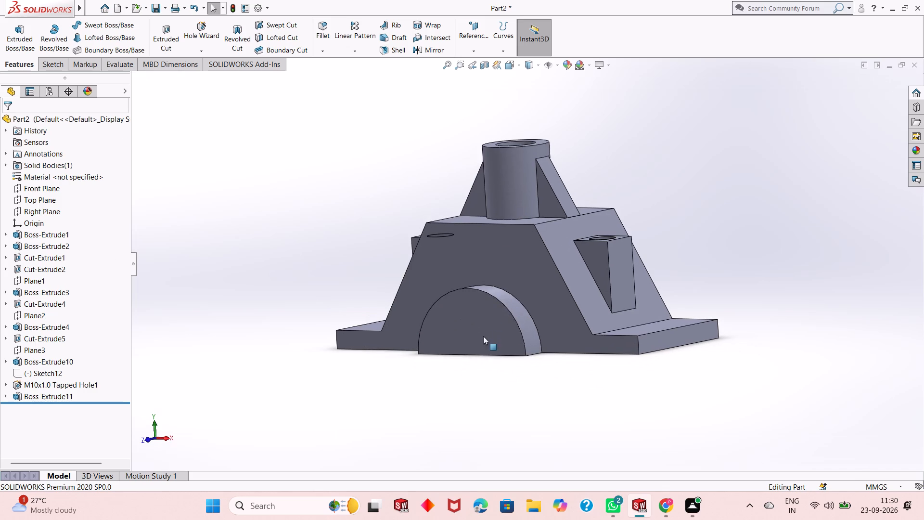
pyautogui.click(483, 336)
pyautogui.click(521, 308)
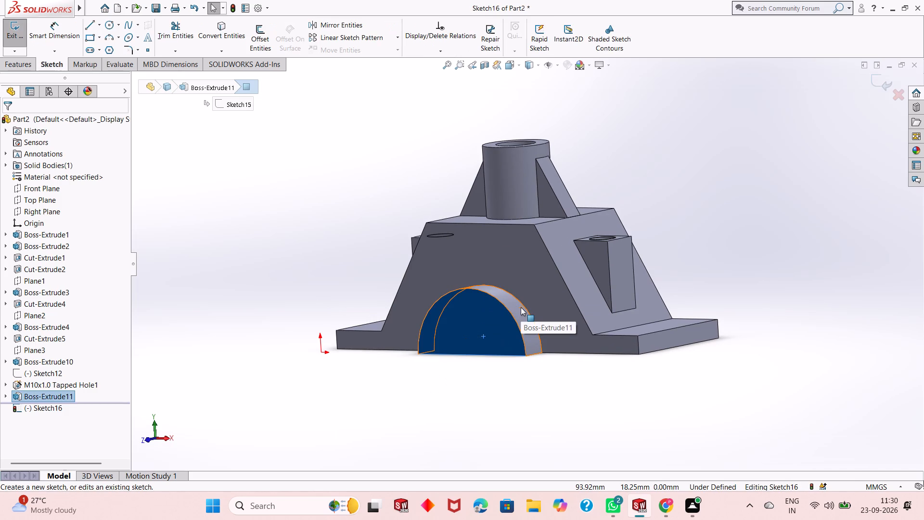
pyautogui.hotkey('ctrl', '8')
pyautogui.press('Escape')
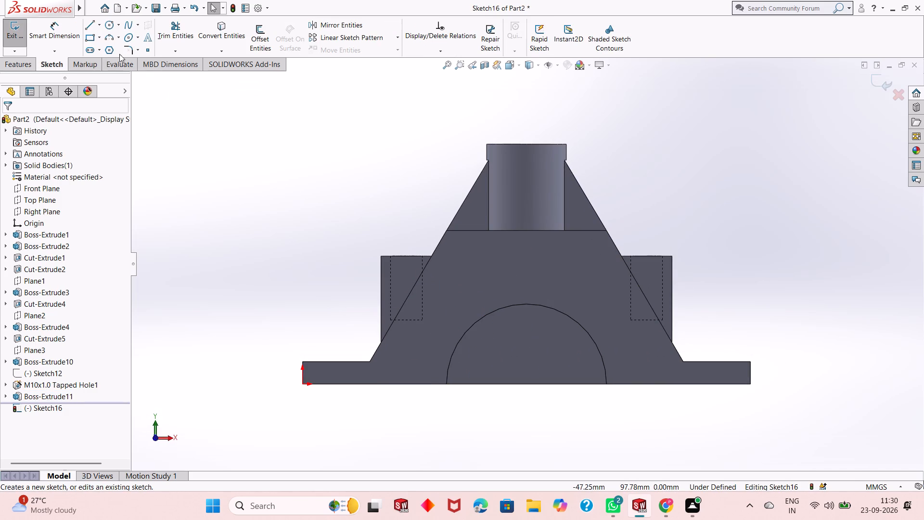
pyautogui.click(109, 25)
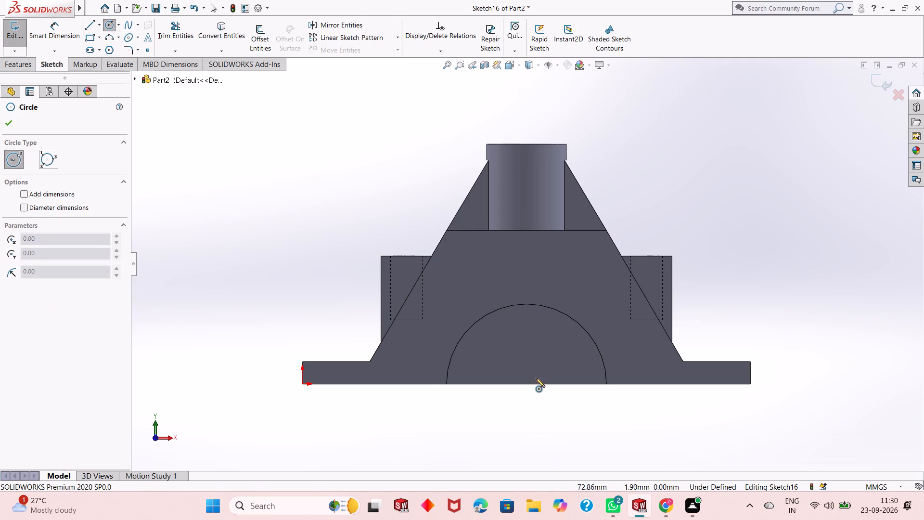
pyautogui.click(526, 384)
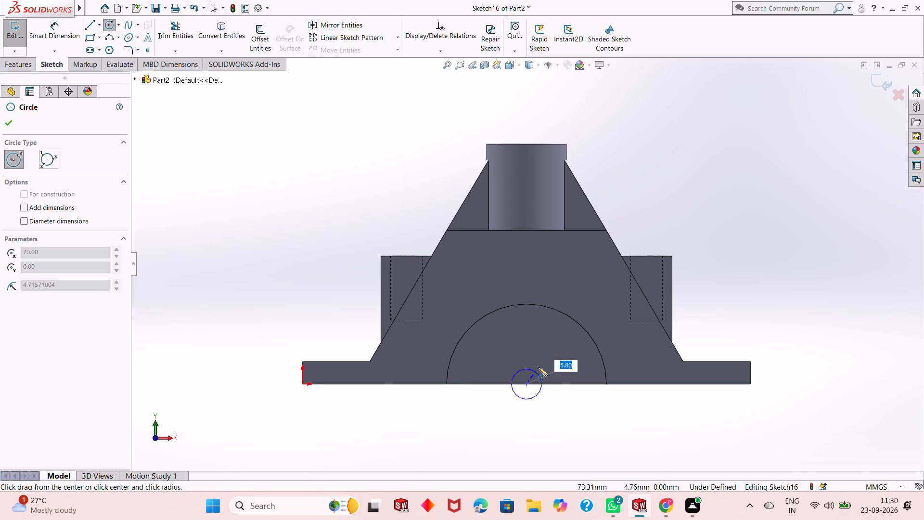
pyautogui.click(559, 339)
pyautogui.rightClick(559, 339)
pyautogui.click(570, 343)
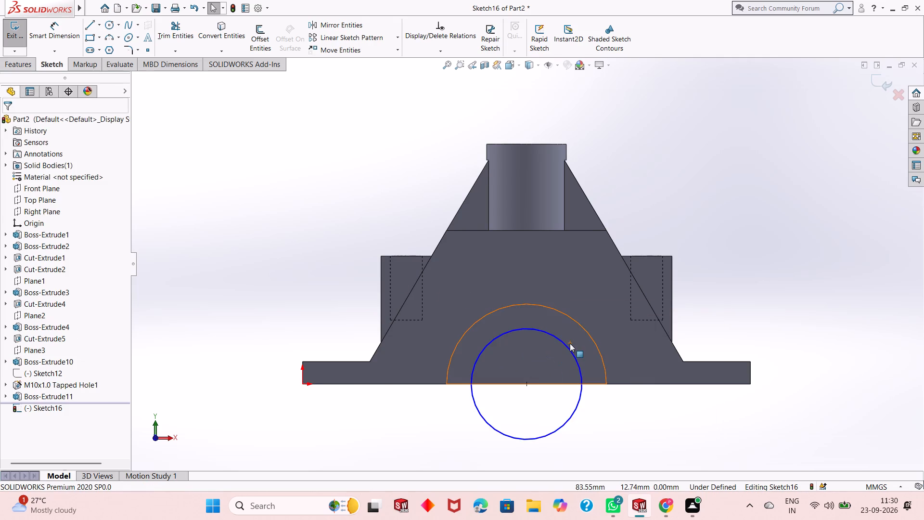
# Dimension the circle's diameter at 35 mm, entered as twice 17.5.
pyautogui.scroll(1, 538, 371)
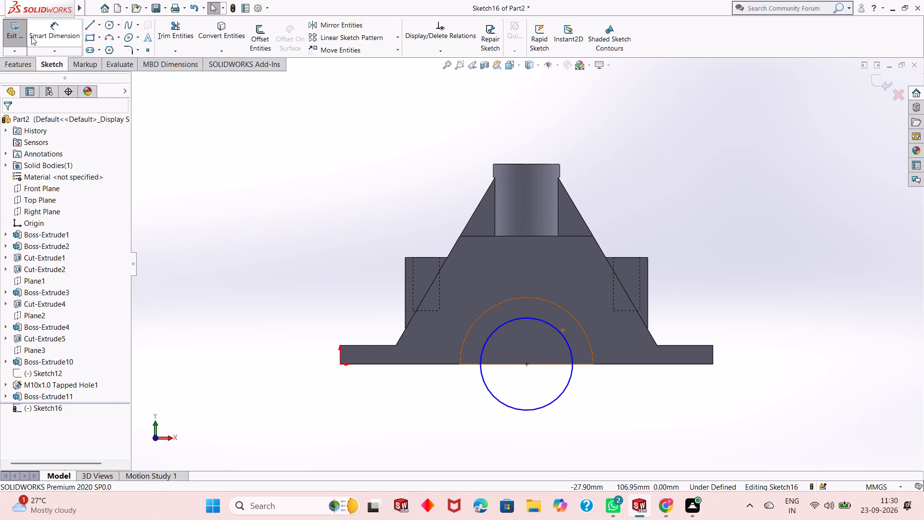
pyautogui.click(67, 43)
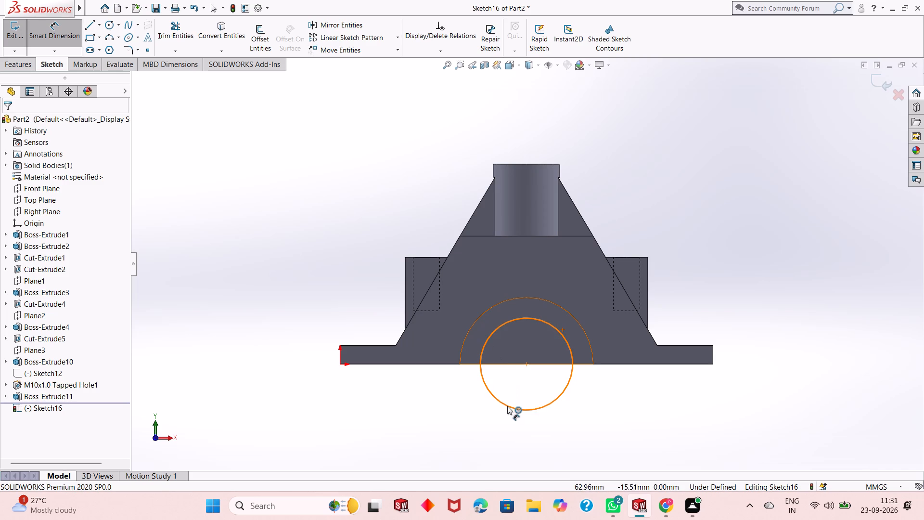
pyautogui.click(507, 407)
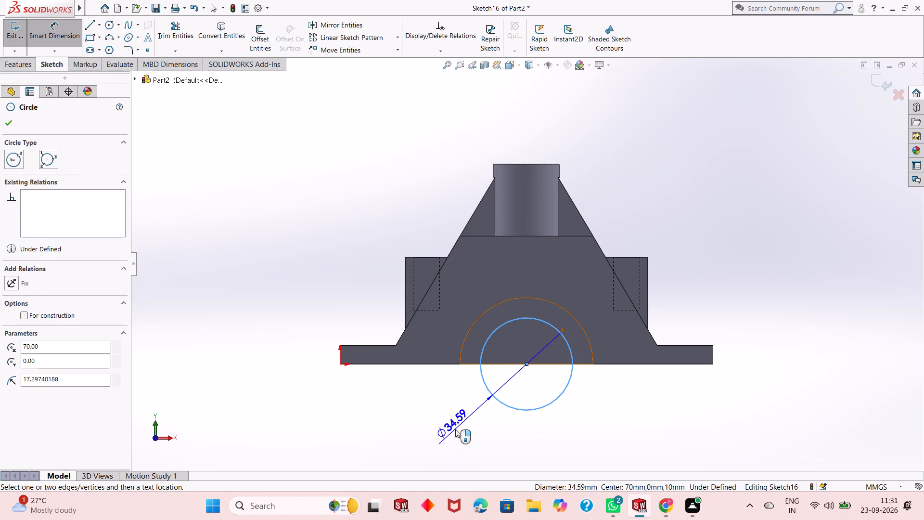
pyautogui.click(455, 429)
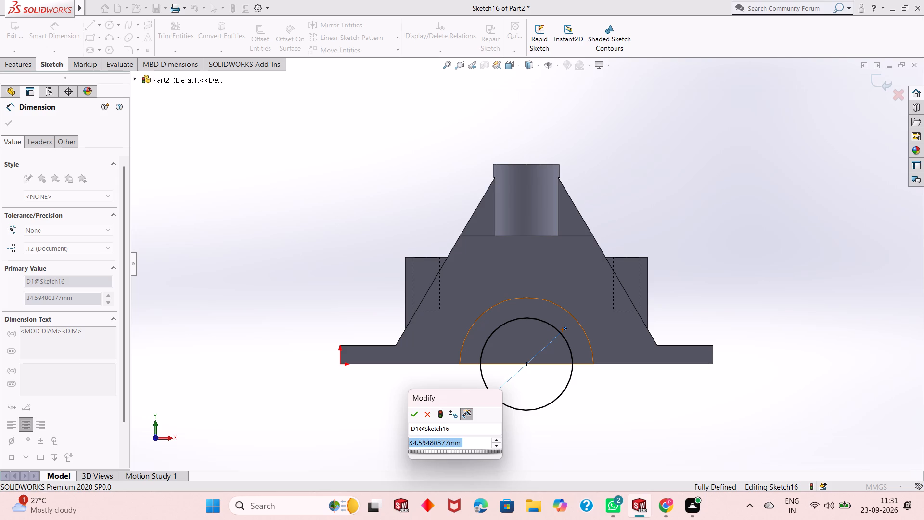
pyautogui.write('17.')
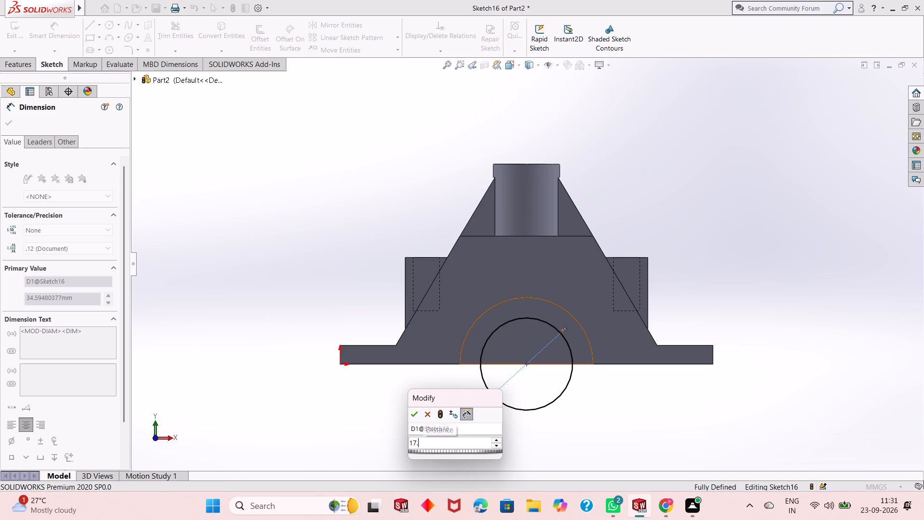
pyautogui.press('5')
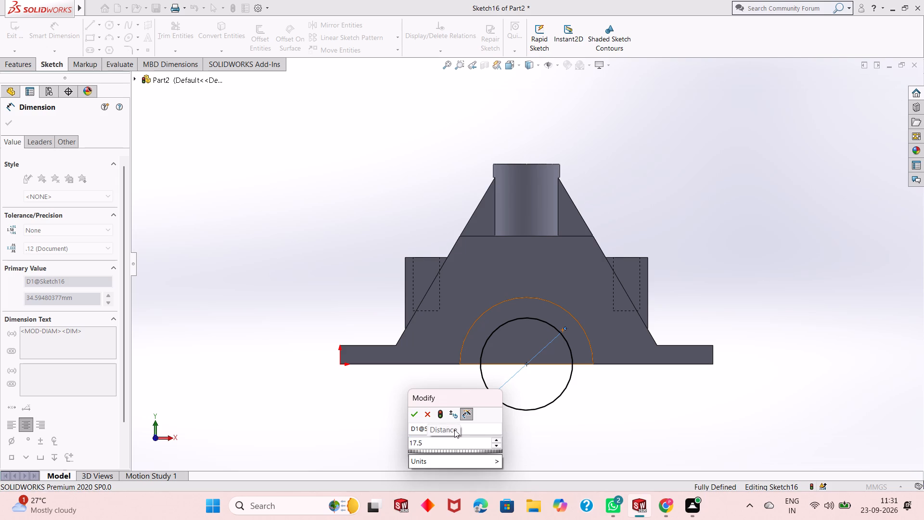
pyautogui.write('*2')
pyautogui.press('Return')
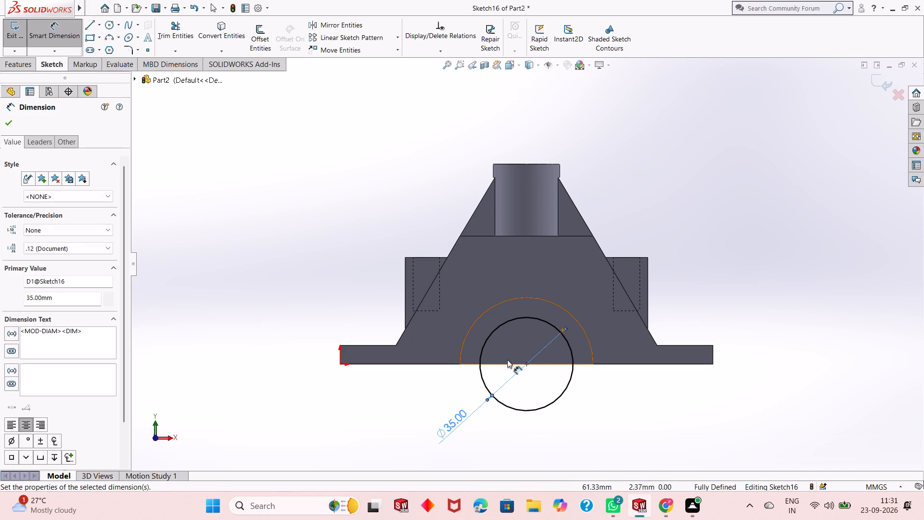
pyautogui.click(2, 125)
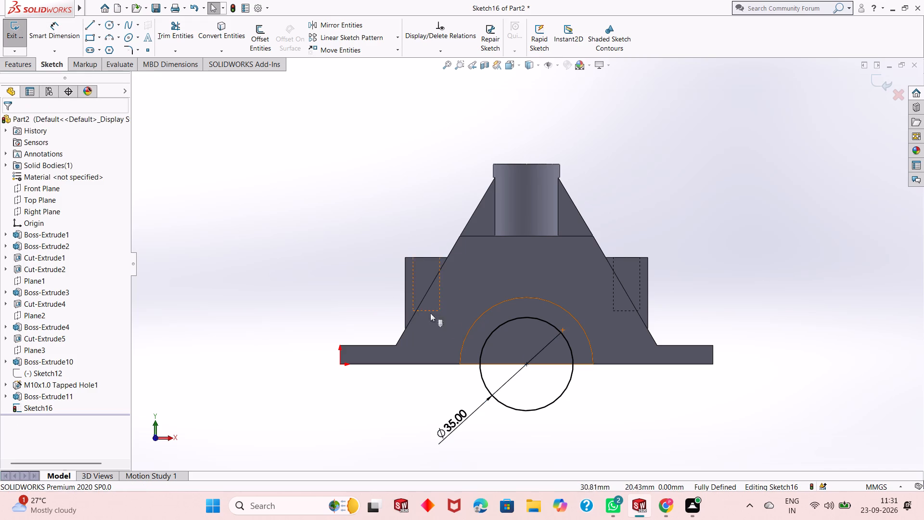
# Cut-extrude the 35 mm circle 5 mm deep as a blind recess in the semicircular boss.
pyautogui.moveTo(581, 380); pyautogui.dragTo(539, 402, button='middle')
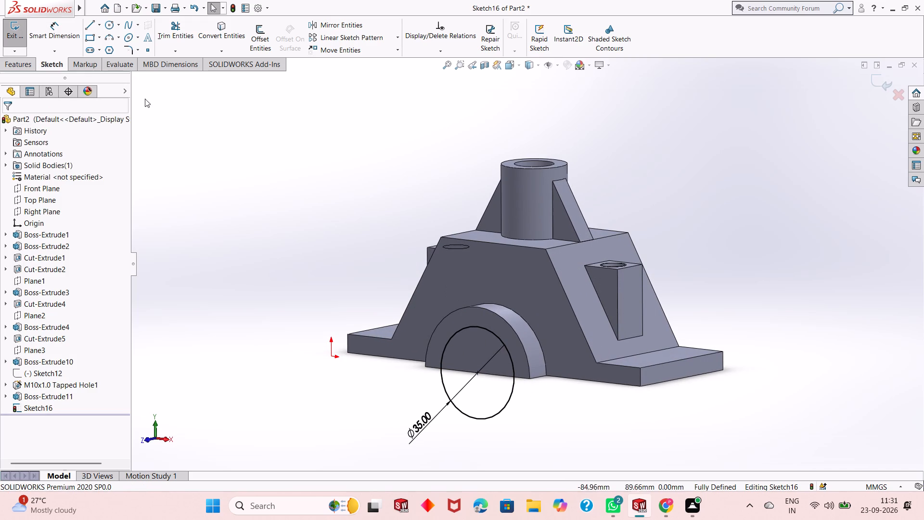
pyautogui.click(17, 63)
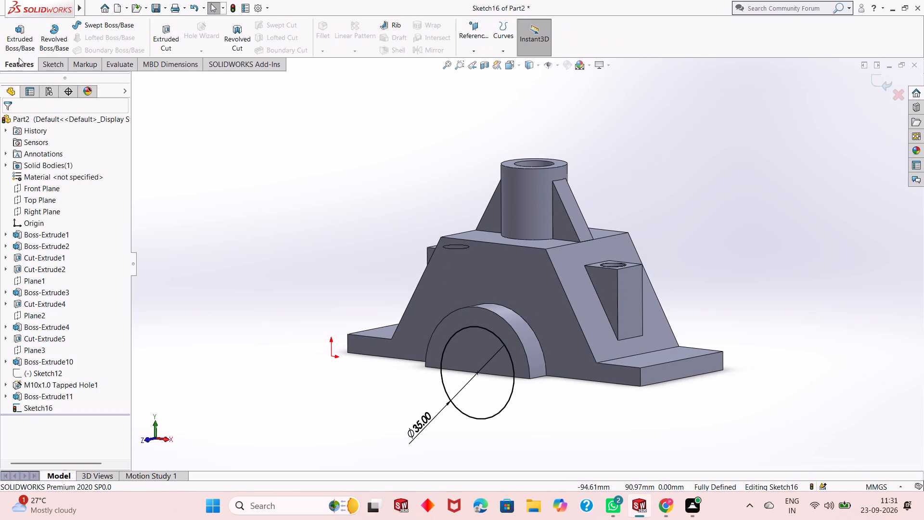
pyautogui.click(165, 34)
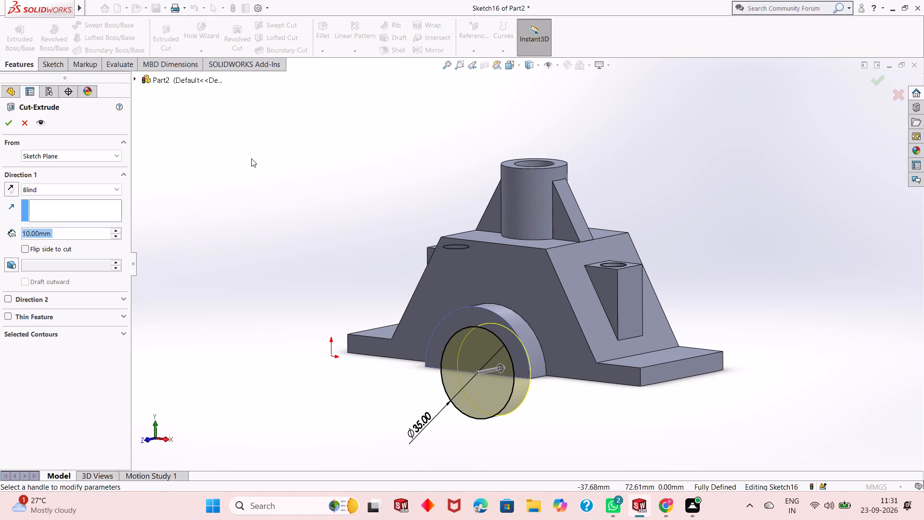
pyautogui.press('5')
pyautogui.press('Return')
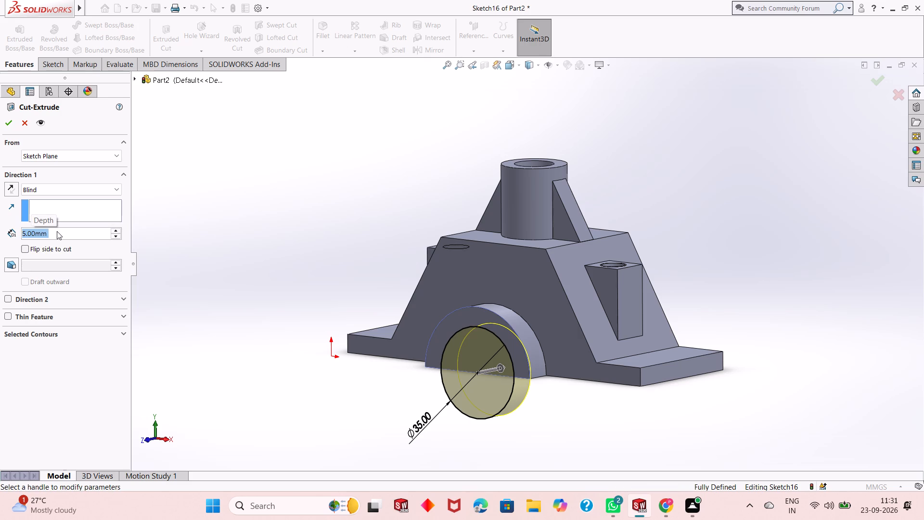
pyautogui.click(2, 122)
pyautogui.click(277, 217)
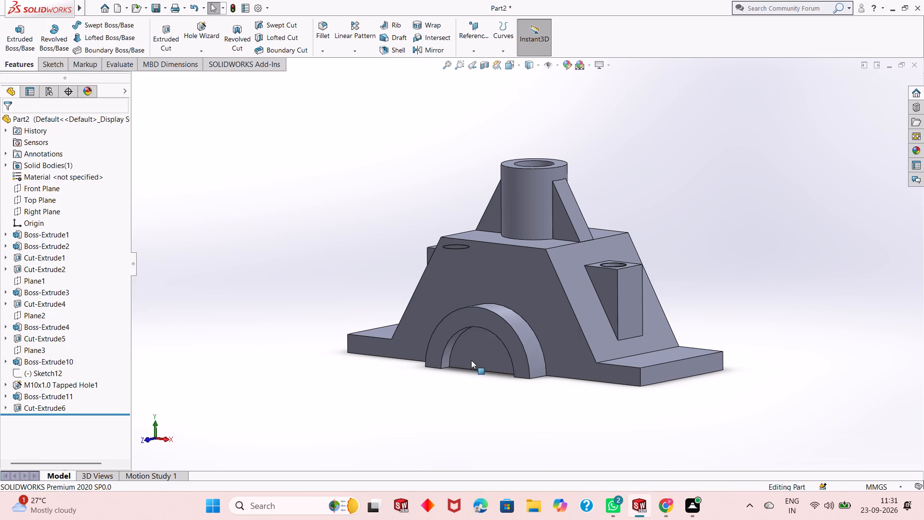
# On the recess's inner face, sketch a circle about 21.7 mm in diameter centred on the bottom edge's midpoint.
pyautogui.scroll(-1, 509, 359)
pyautogui.moveTo(494, 416); pyautogui.dragTo(504, 415, button='middle')
pyautogui.click(491, 338)
pyautogui.click(534, 314)
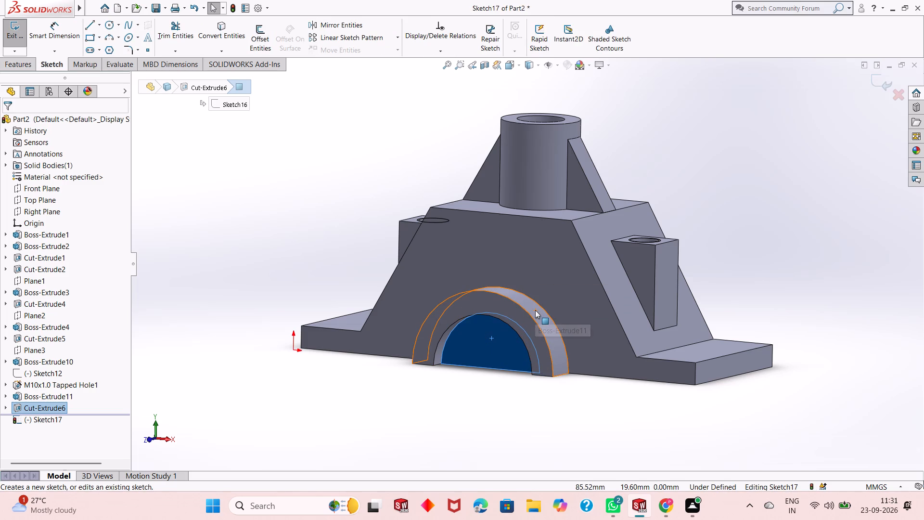
pyautogui.hotkey('ctrl', '8')
pyautogui.press('Escape')
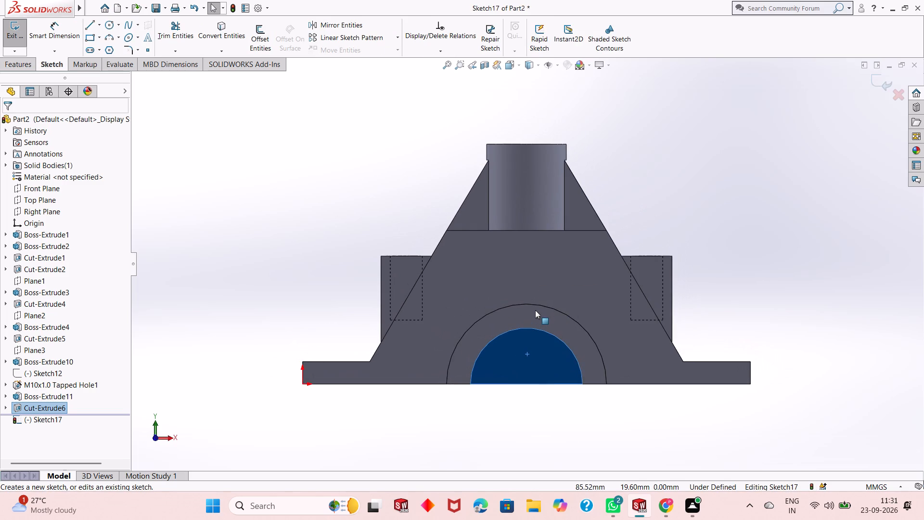
pyautogui.click(110, 31)
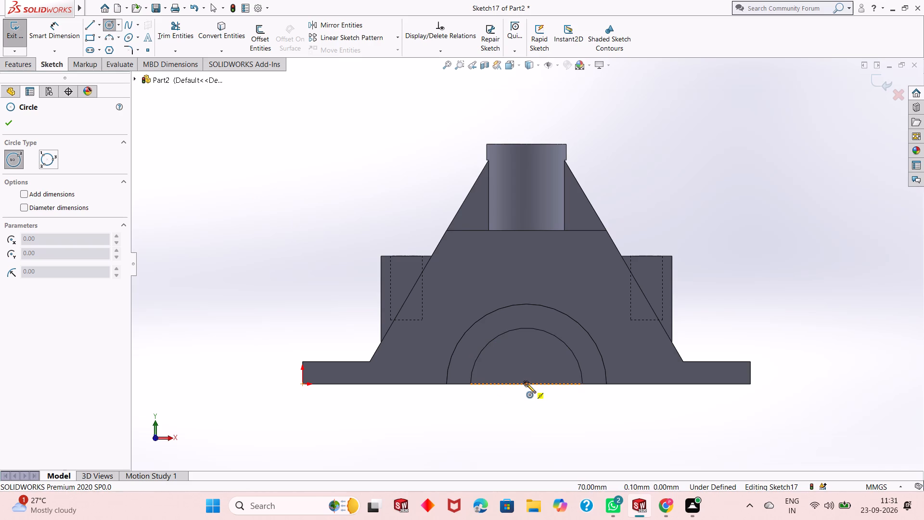
pyautogui.click(526, 384)
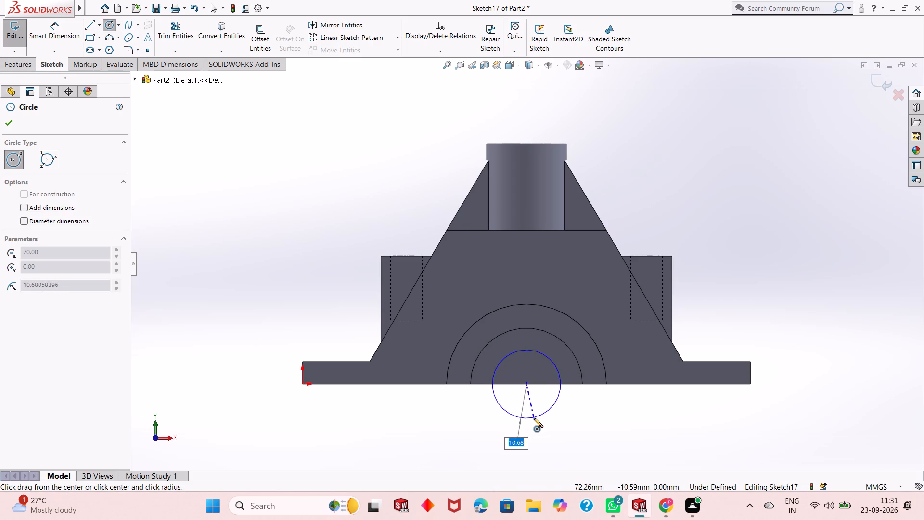
pyautogui.click(534, 418)
pyautogui.rightClick(310, 299)
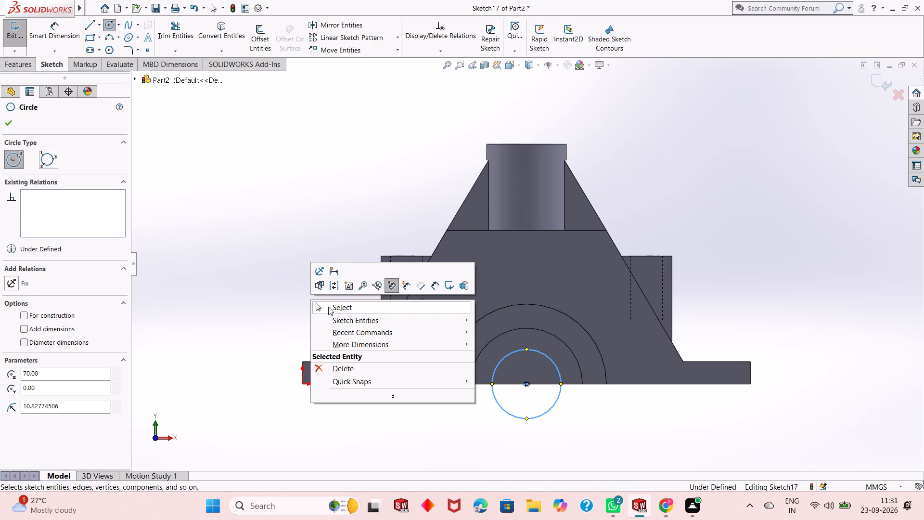
pyautogui.click(328, 307)
# Dimension the new circle's diameter at 25 mm.
pyautogui.click(64, 39)
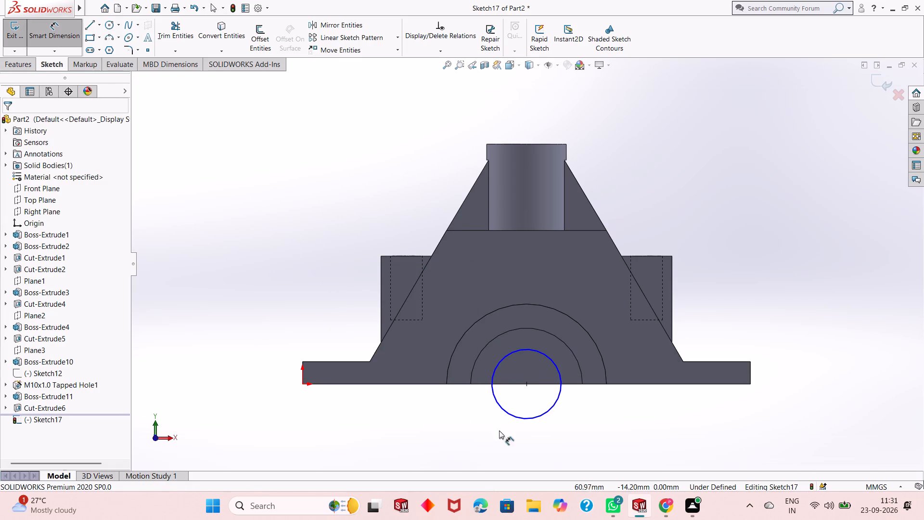
pyautogui.click(521, 417)
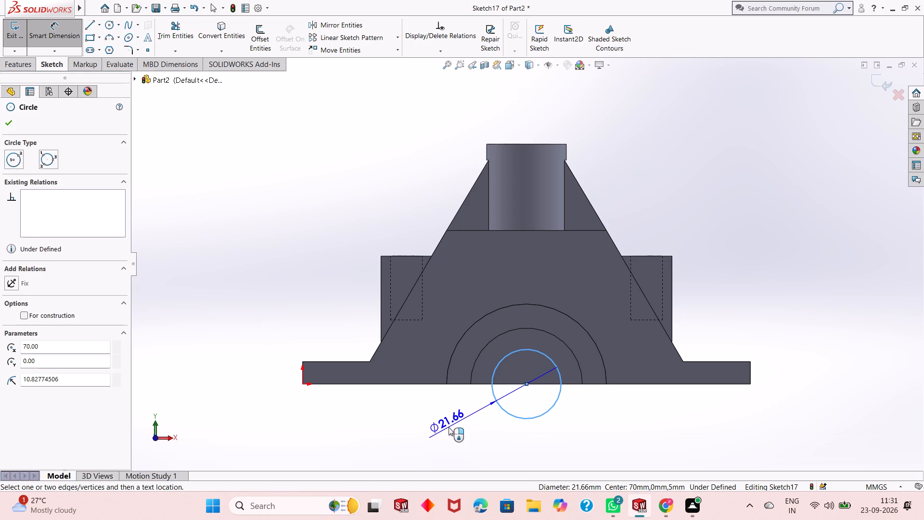
pyautogui.click(449, 427)
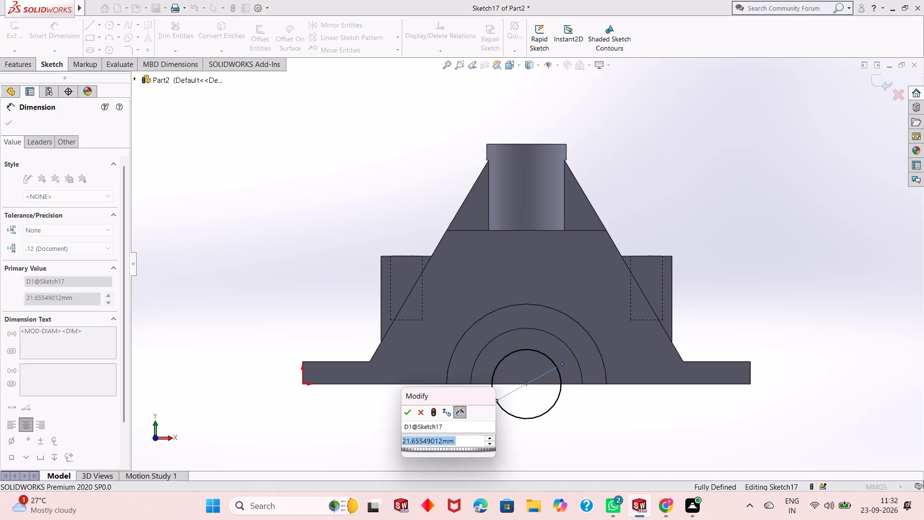
pyautogui.write('25')
pyautogui.press('Return')
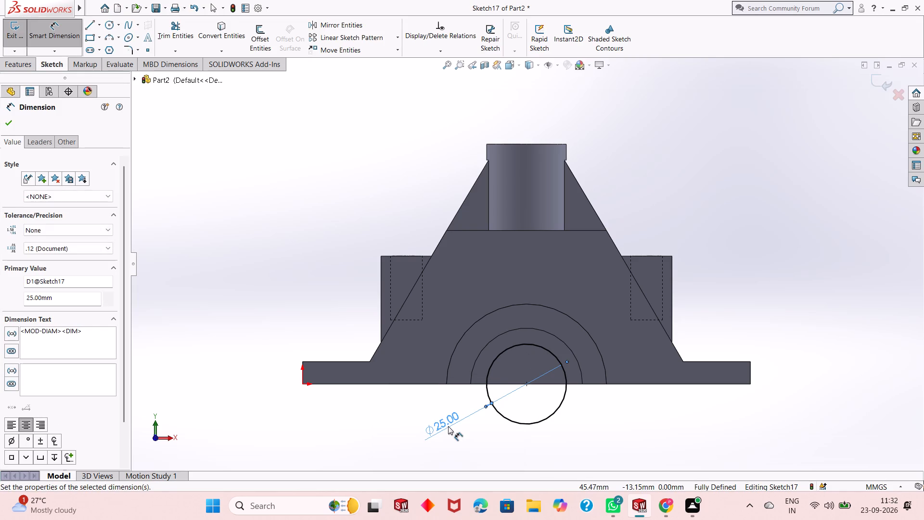
pyautogui.click(12, 123)
# Cut-extrude the 25 mm circle Through All, from the recess face through the whole body.
pyautogui.moveTo(620, 422); pyautogui.dragTo(603, 430, button='middle')
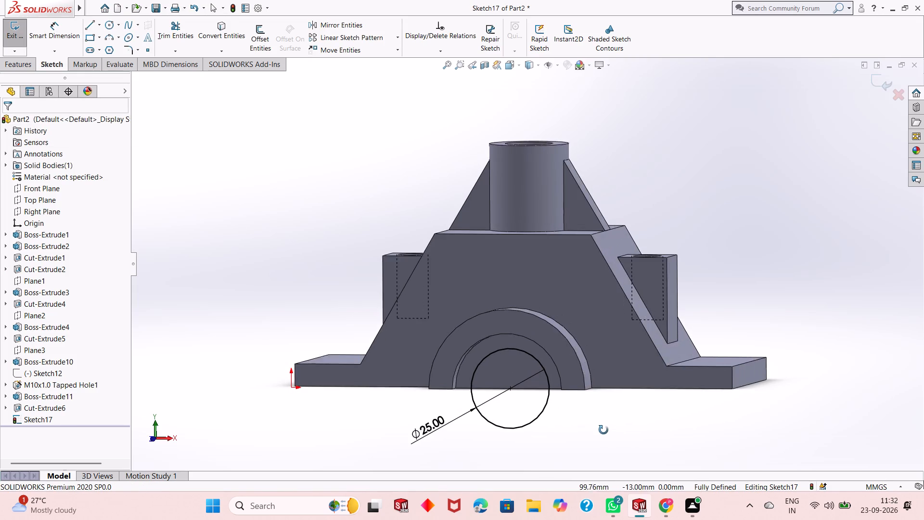
pyautogui.moveTo(603, 430); pyautogui.dragTo(597, 435, button='middle')
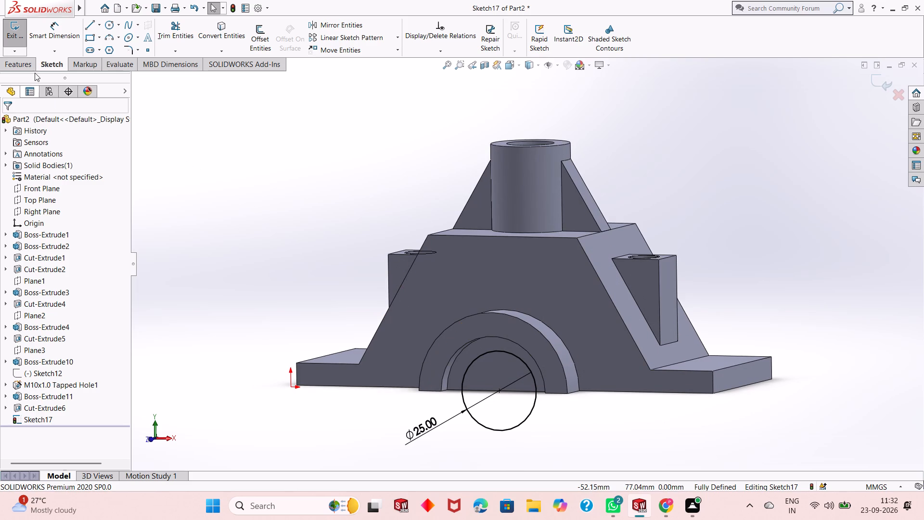
pyautogui.click(28, 62)
pyautogui.click(170, 35)
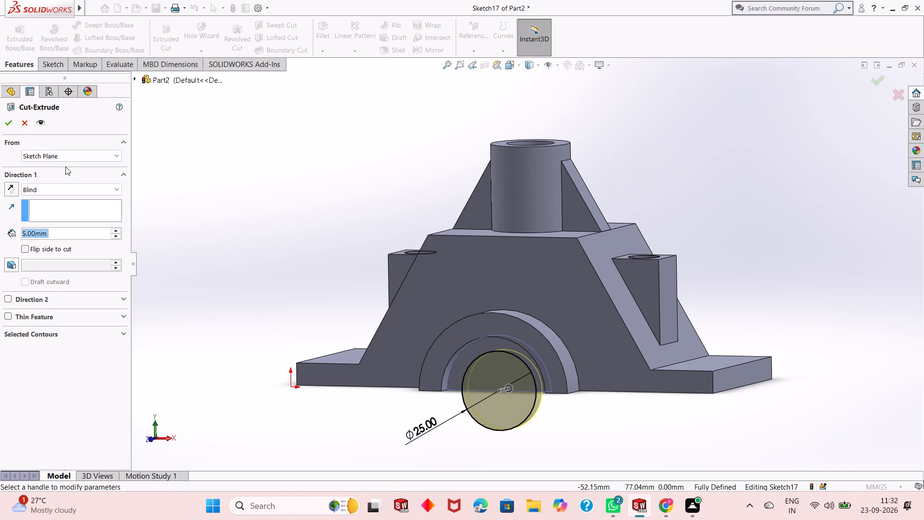
pyautogui.click(69, 189)
pyautogui.click(68, 211)
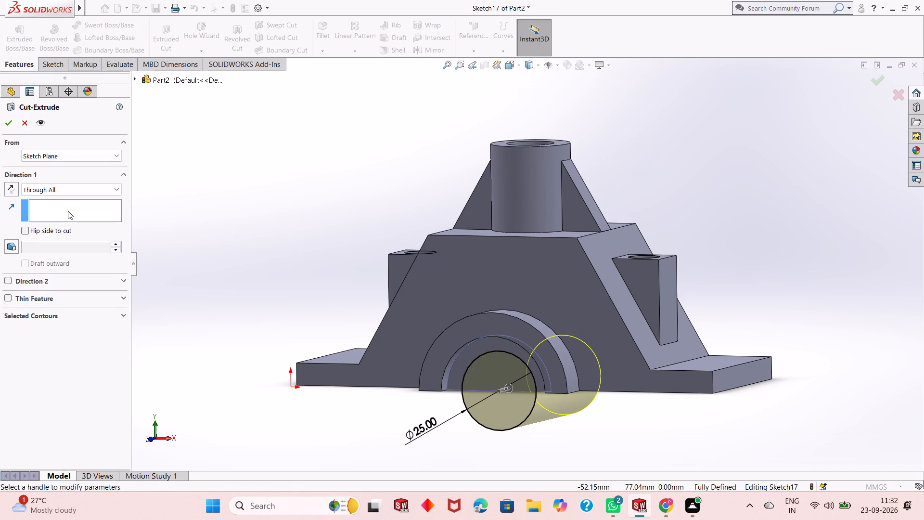
pyautogui.moveTo(478, 391); pyautogui.dragTo(426, 408, button='middle')
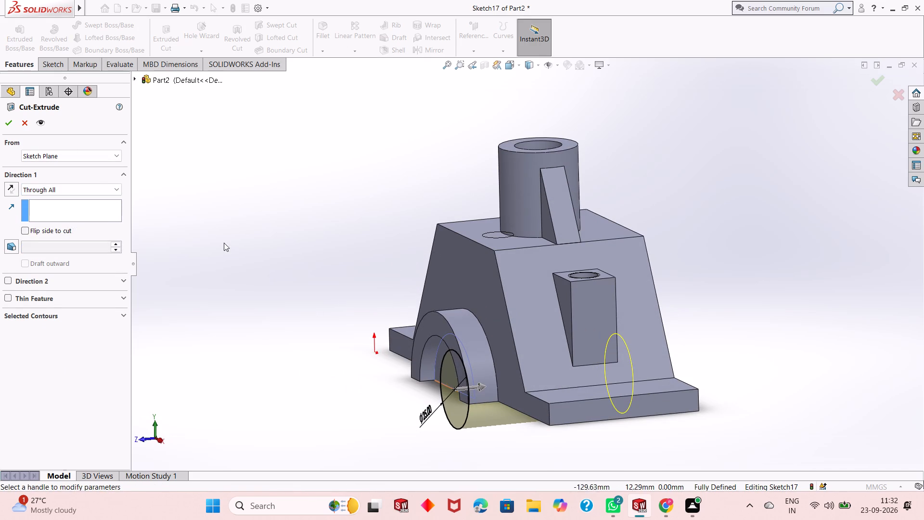
pyautogui.click(8, 128)
pyautogui.click(294, 352)
# Examine the model from the front and above, including the stepped semicircular opening, cylinder bore and side block holes.
pyautogui.moveTo(383, 410); pyautogui.dragTo(430, 415, button='middle')
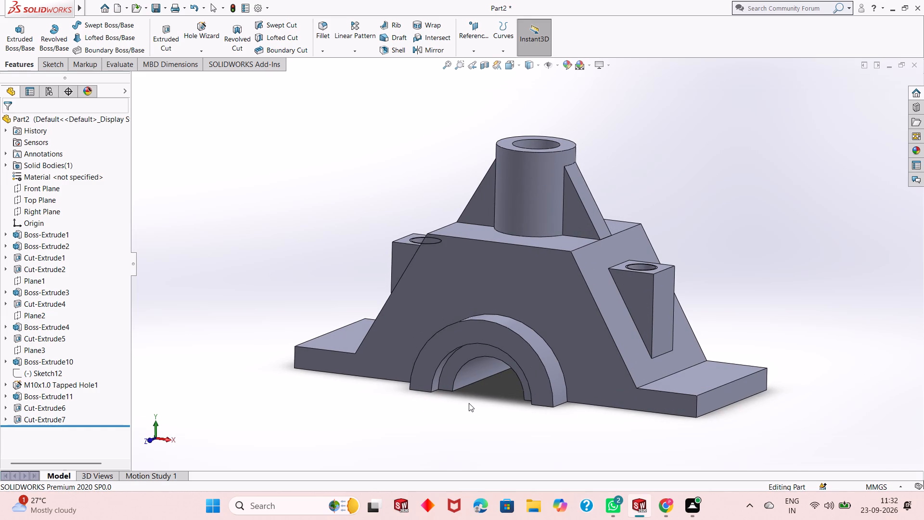
pyautogui.scroll(-1, 495, 381)
pyautogui.scroll(2, 495, 380)
pyautogui.moveTo(496, 353); pyautogui.dragTo(488, 456, button='middle')
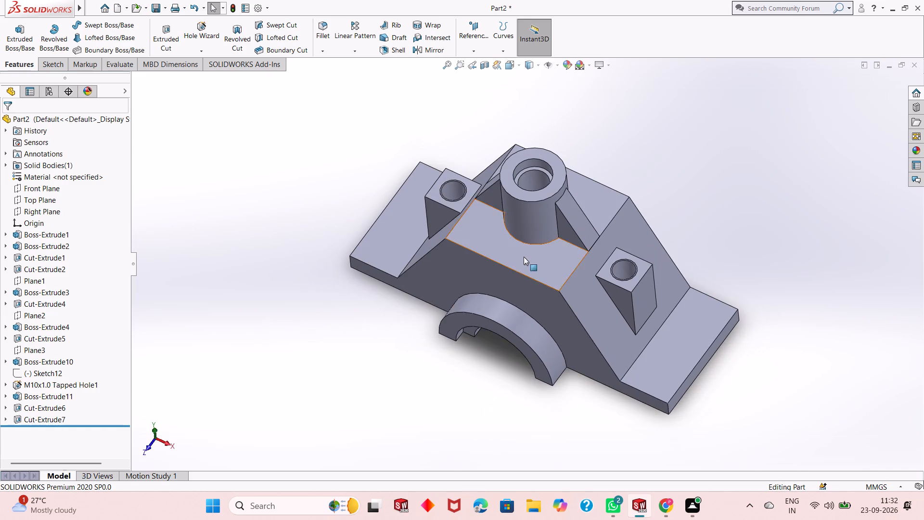
pyautogui.scroll(-2, 526, 253)
pyautogui.scroll(2, 511, 306)
pyautogui.scroll(-3, 552, 221)
pyautogui.scroll(1, 515, 270)
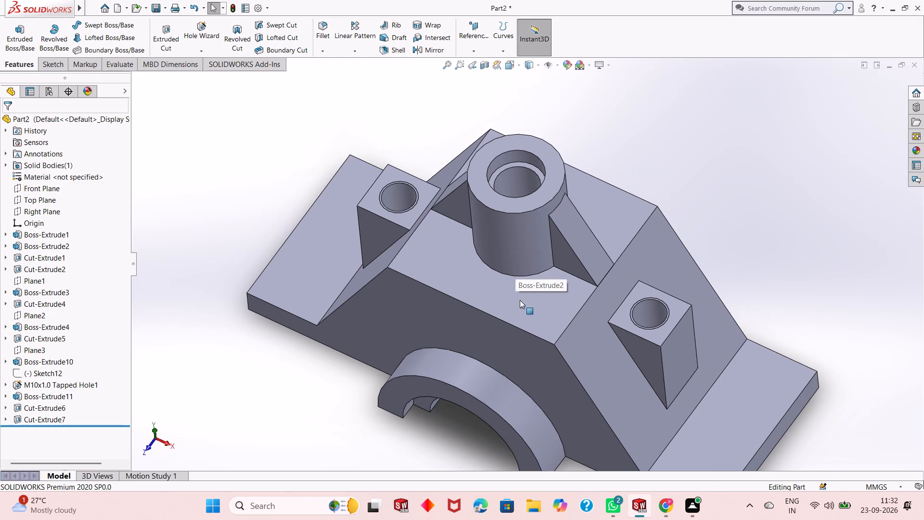
pyautogui.moveTo(519, 334); pyautogui.dragTo(527, 283, button='middle')
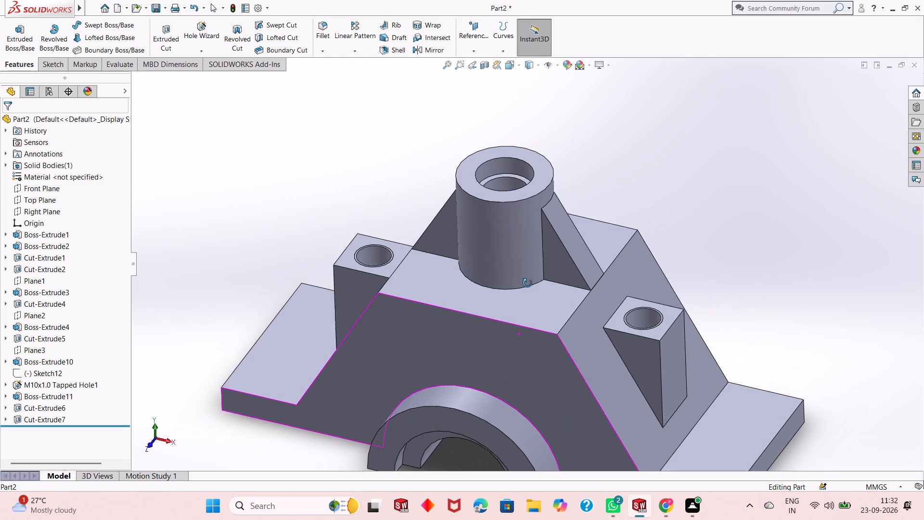
pyautogui.moveTo(527, 283); pyautogui.dragTo(528, 282, button='middle')
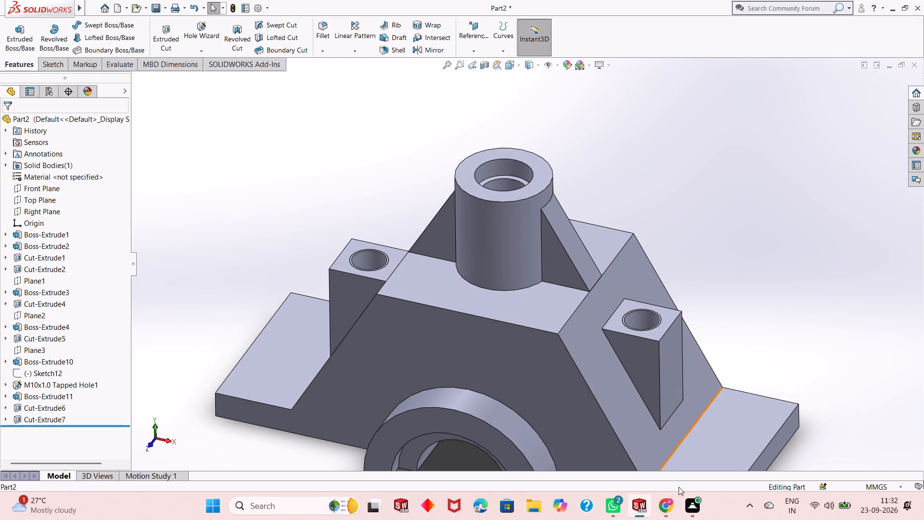
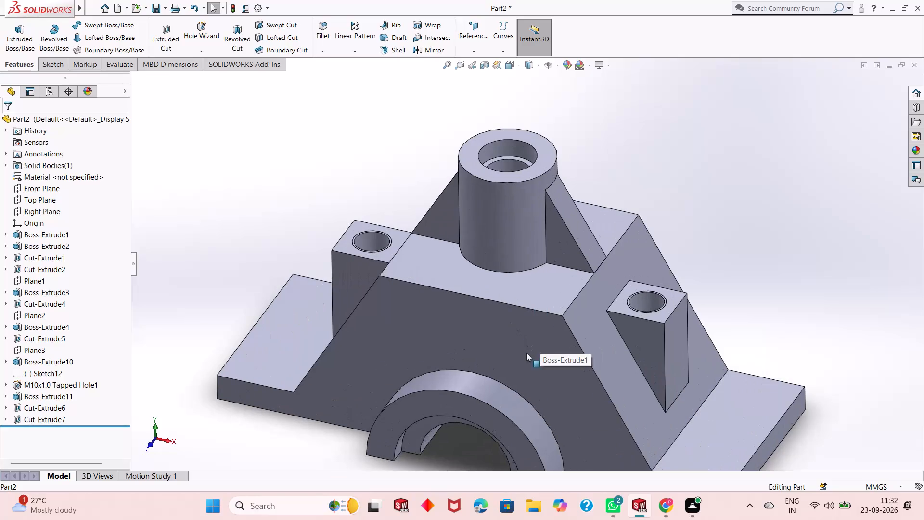
# Examine the bracket from the front, side, top and underside, including the arch, bosses and base flanges.
pyautogui.moveTo(512, 373); pyautogui.dragTo(511, 335, button='middle')
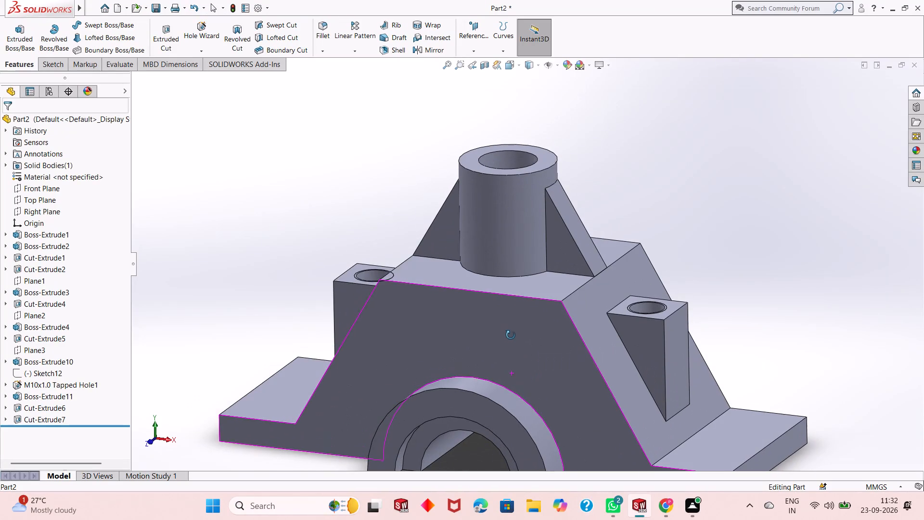
pyautogui.moveTo(511, 335); pyautogui.dragTo(511, 333, button='middle')
pyautogui.scroll(1, 509, 331)
pyautogui.moveTo(509, 331); pyautogui.dragTo(496, 356, button='middle')
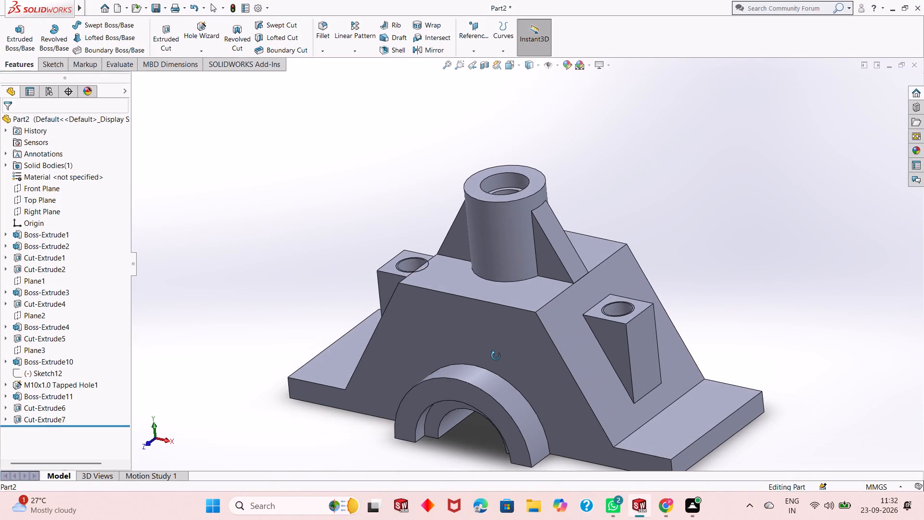
pyautogui.moveTo(496, 356); pyautogui.dragTo(630, 221, button='middle')
pyautogui.scroll(1, 507, 428)
pyautogui.moveTo(507, 428); pyautogui.dragTo(487, 312, button='middle')
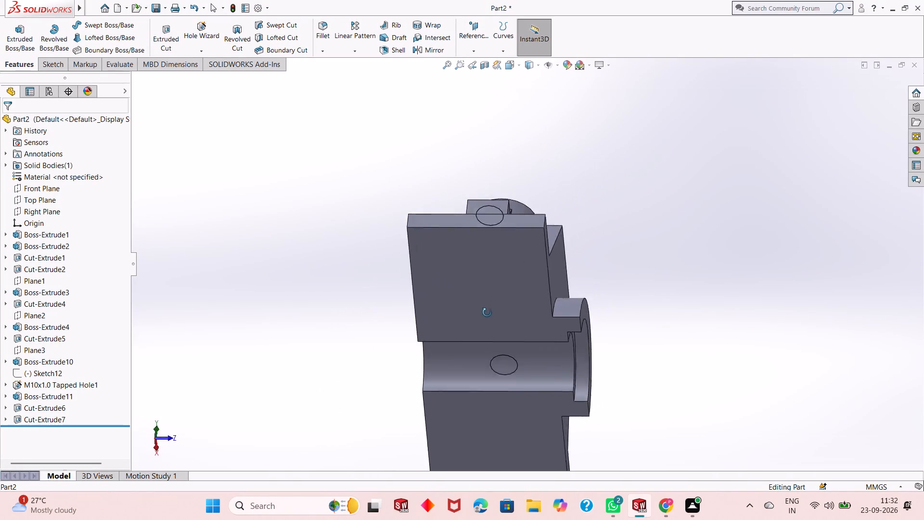
pyautogui.moveTo(487, 312); pyautogui.dragTo(391, 436, button='middle')
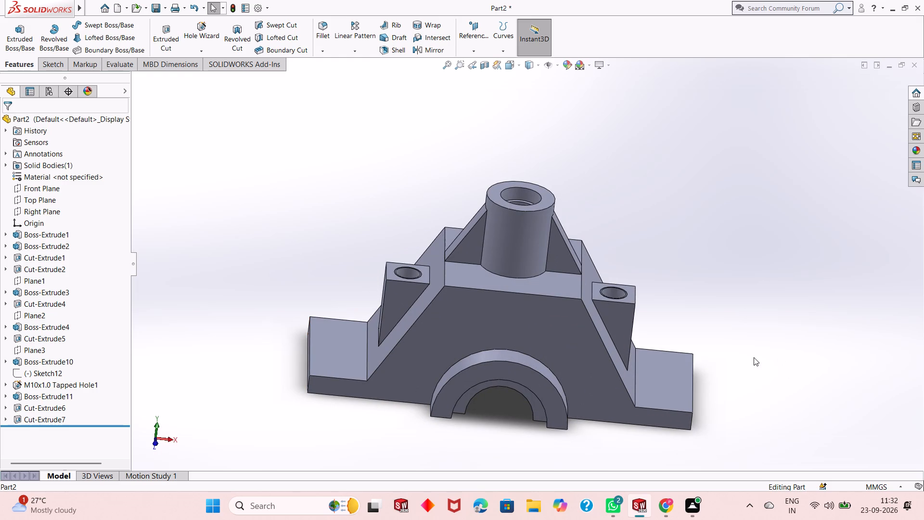
pyautogui.moveTo(541, 293); pyautogui.dragTo(499, 364, button='middle')
pyautogui.scroll(2, 519, 282)
pyautogui.scroll(-2, 526, 264)
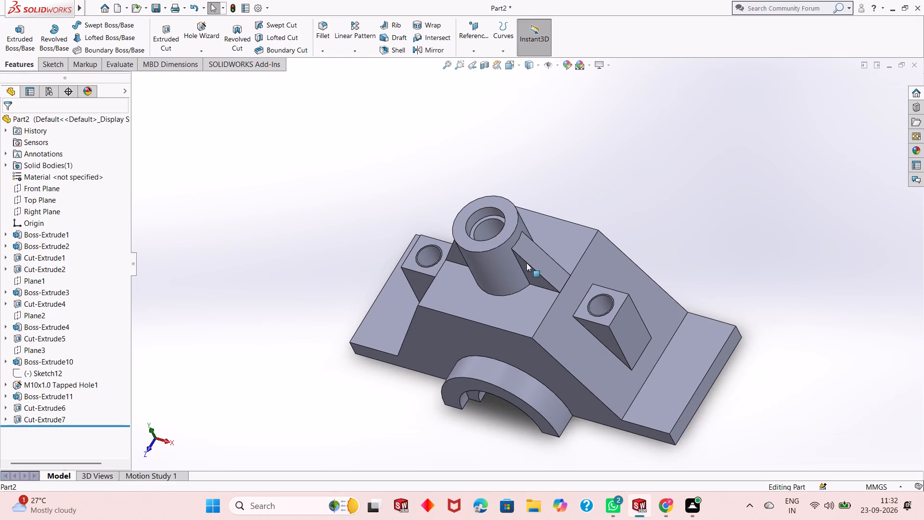
pyautogui.scroll(1, 529, 320)
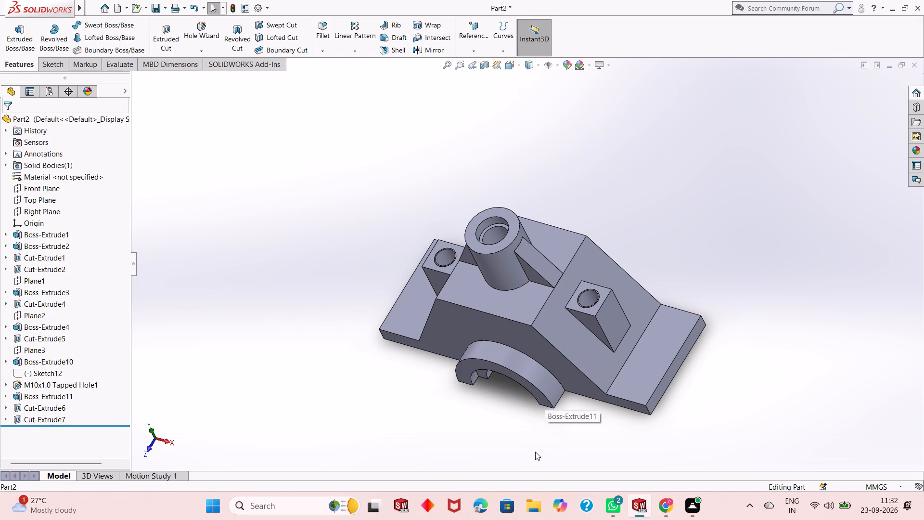
pyautogui.moveTo(533, 455); pyautogui.dragTo(550, 322, button='middle')
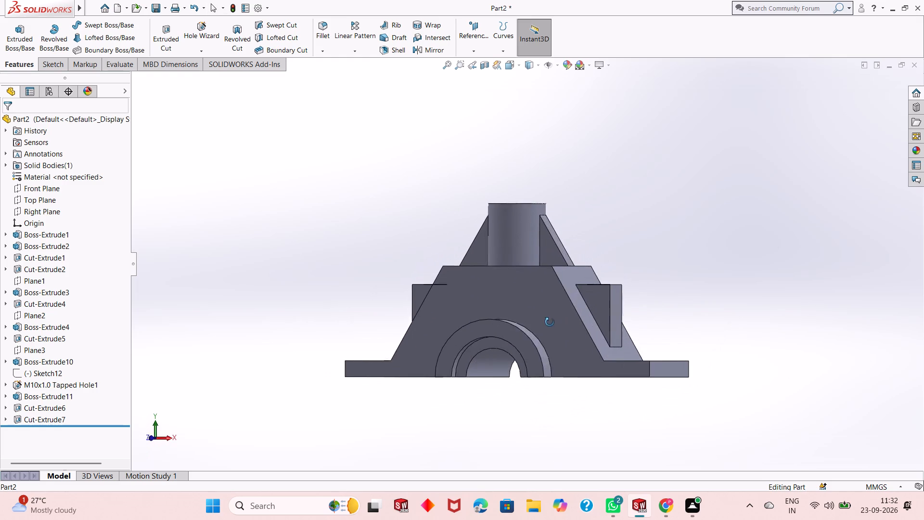
pyautogui.moveTo(550, 322); pyautogui.dragTo(546, 346, button='middle')
pyautogui.scroll(-3, 439, 367)
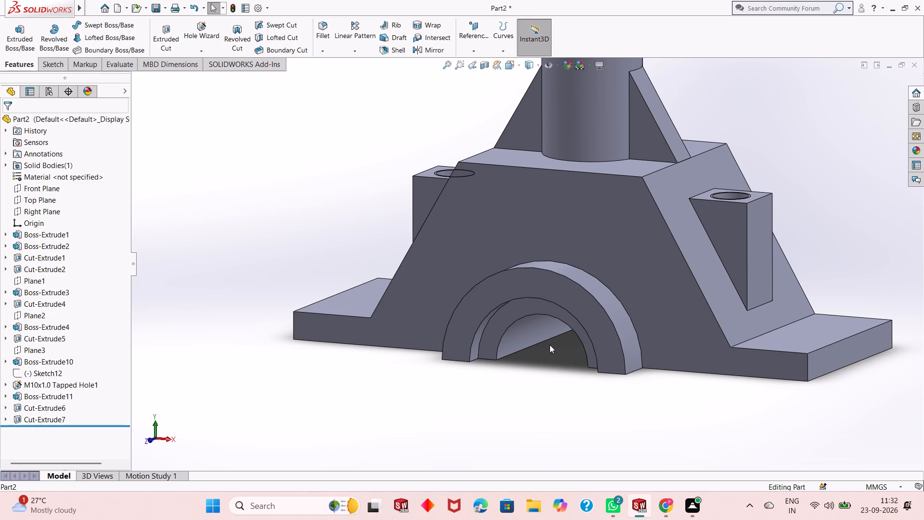
pyautogui.scroll(-1, 566, 340)
pyautogui.scroll(1, 567, 339)
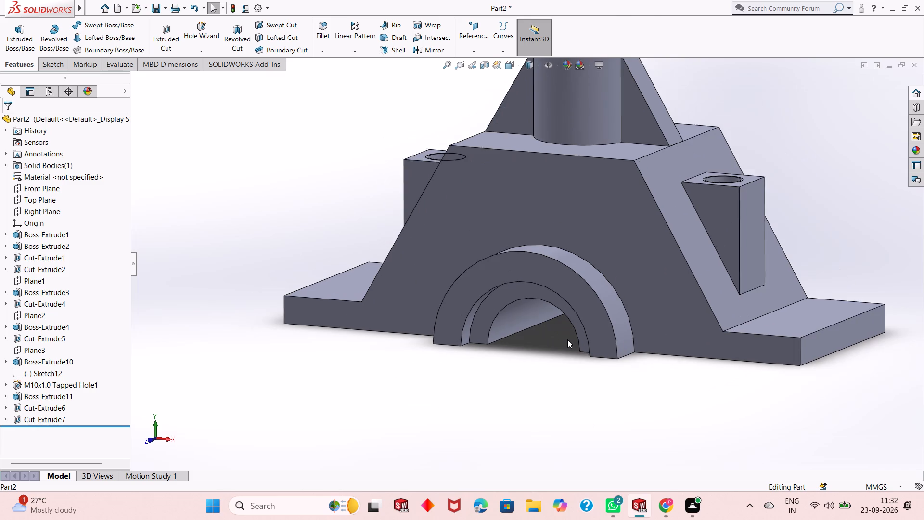
pyautogui.scroll(2, 567, 339)
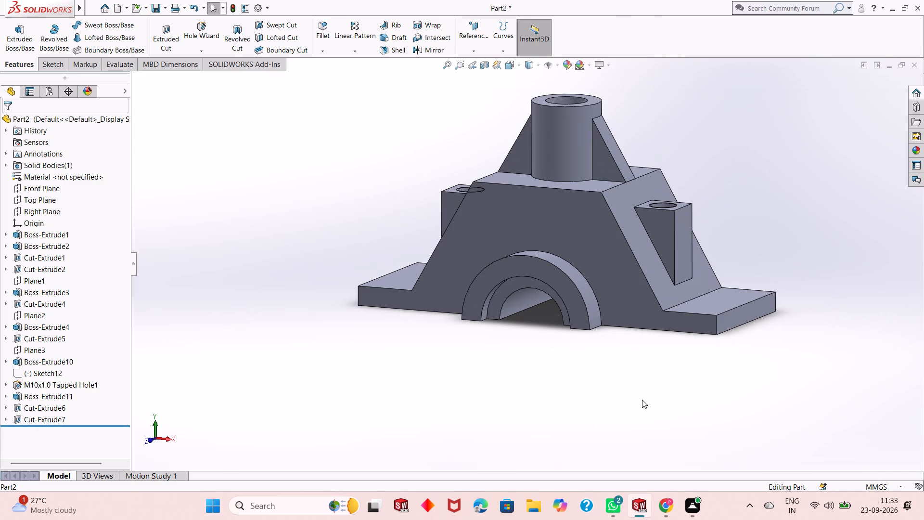
pyautogui.scroll(-2, 642, 400)
pyautogui.scroll(1, 642, 400)
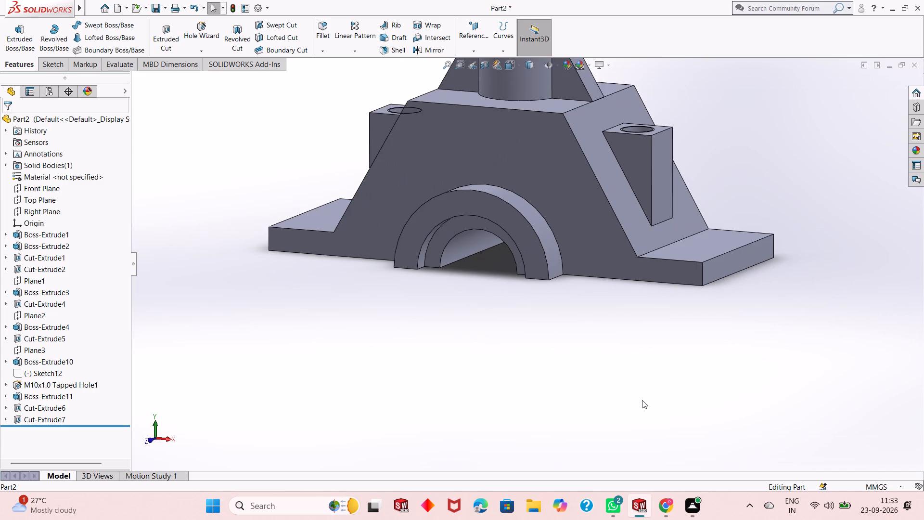
pyautogui.scroll(2, 642, 400)
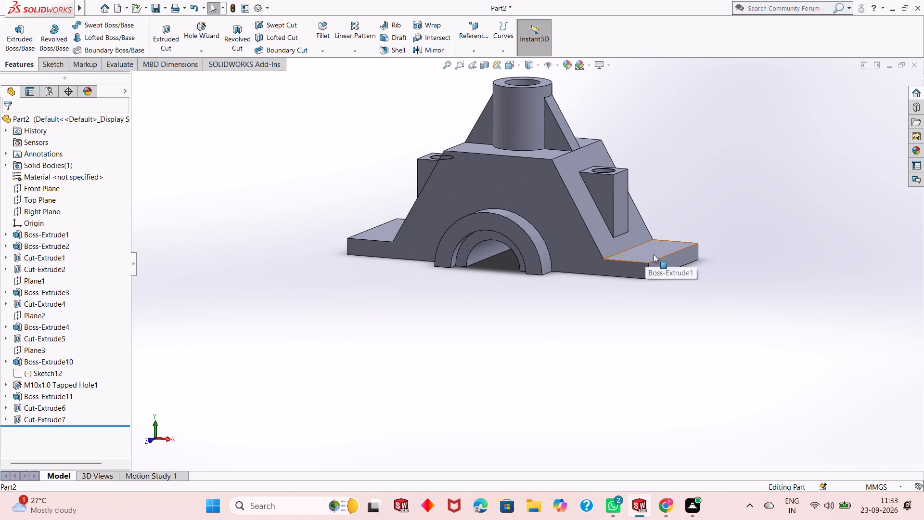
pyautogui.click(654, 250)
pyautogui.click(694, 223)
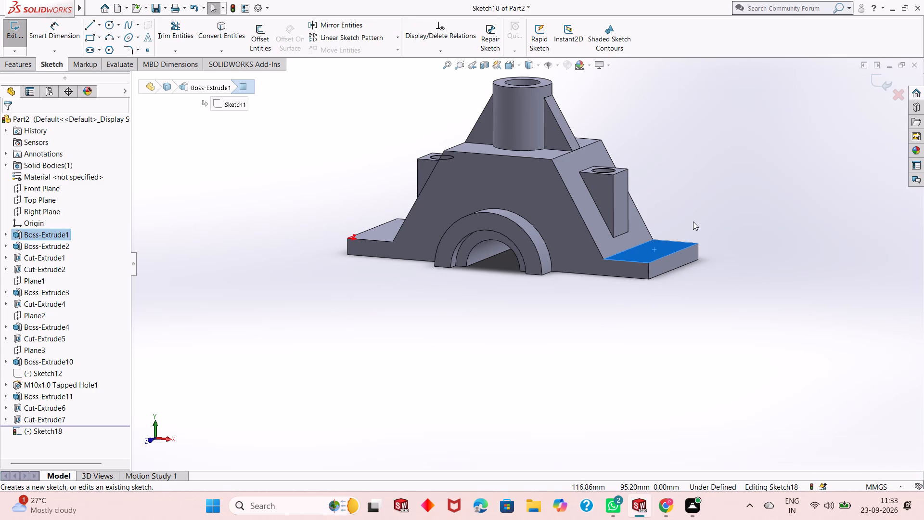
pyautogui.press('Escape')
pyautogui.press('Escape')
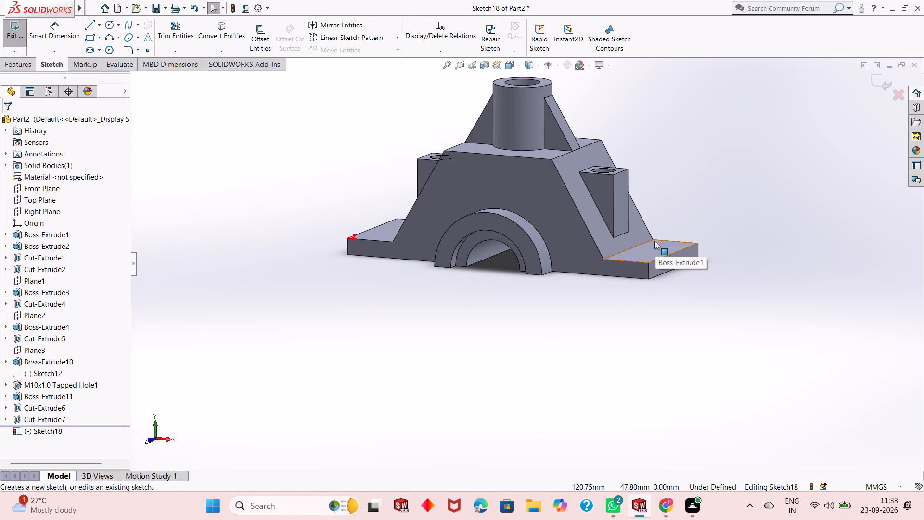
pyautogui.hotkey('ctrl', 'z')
# Fillet the four vertical outer corner edges of the two base flanges with a symmetric 10 mm radius.
pyautogui.moveTo(654, 241); pyautogui.dragTo(650, 288, button='middle')
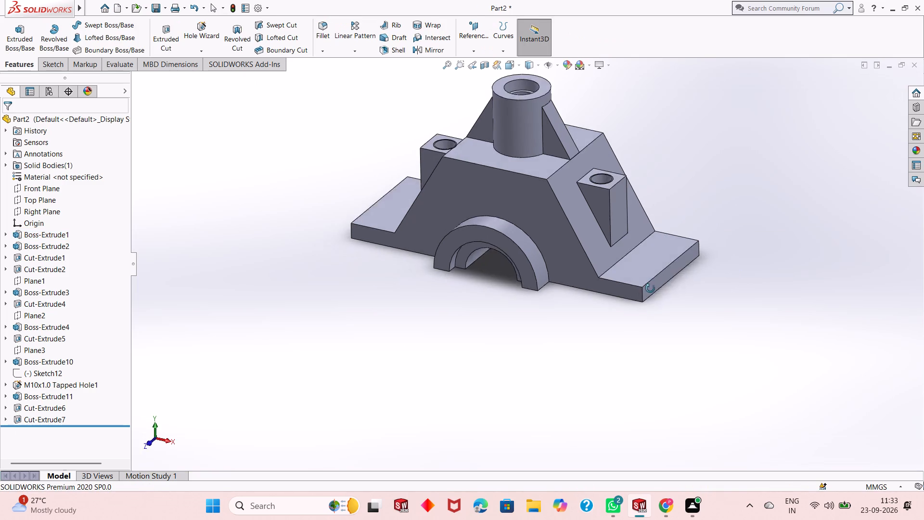
pyautogui.moveTo(650, 288); pyautogui.dragTo(650, 302, button='middle')
pyautogui.scroll(-2, 721, 224)
pyautogui.scroll(1, 549, 276)
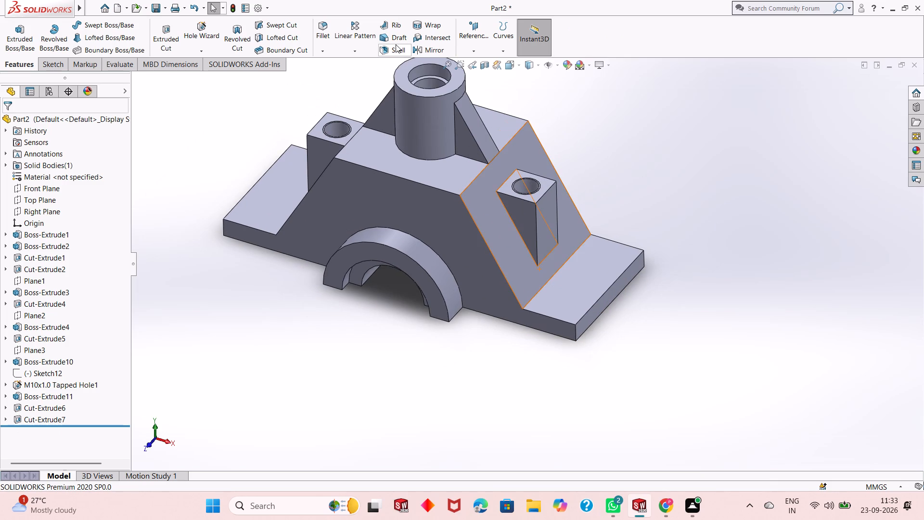
pyautogui.click(323, 29)
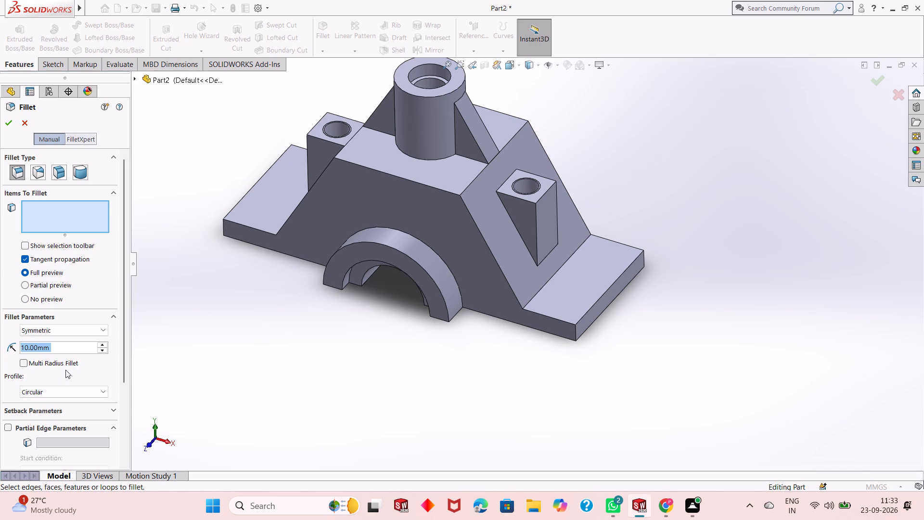
pyautogui.write('10')
pyautogui.press('Return')
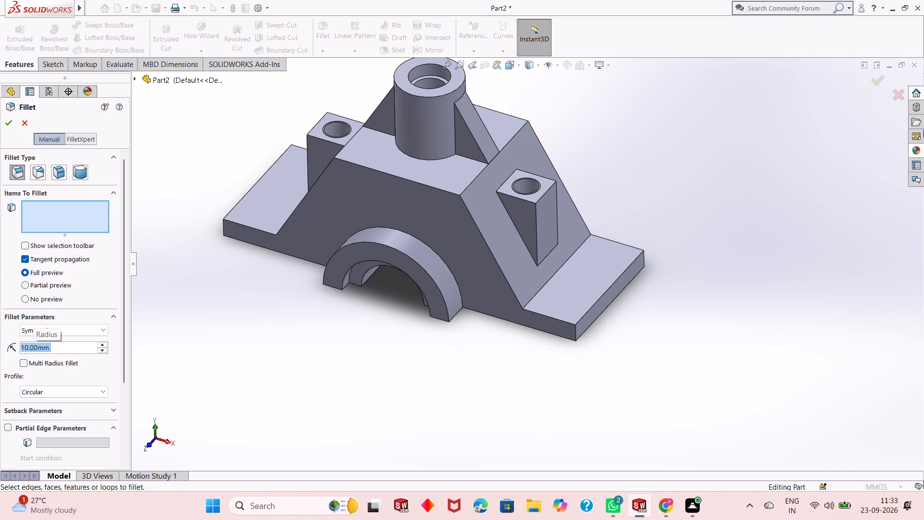
pyautogui.click(575, 329)
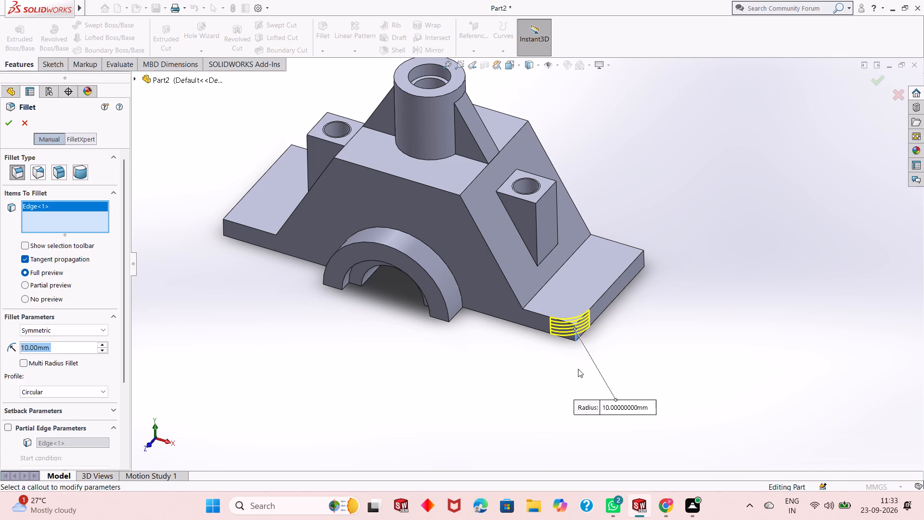
pyautogui.moveTo(571, 367); pyautogui.dragTo(500, 306, button='middle')
pyautogui.scroll(2, 500, 306)
pyautogui.scroll(-4, 781, 287)
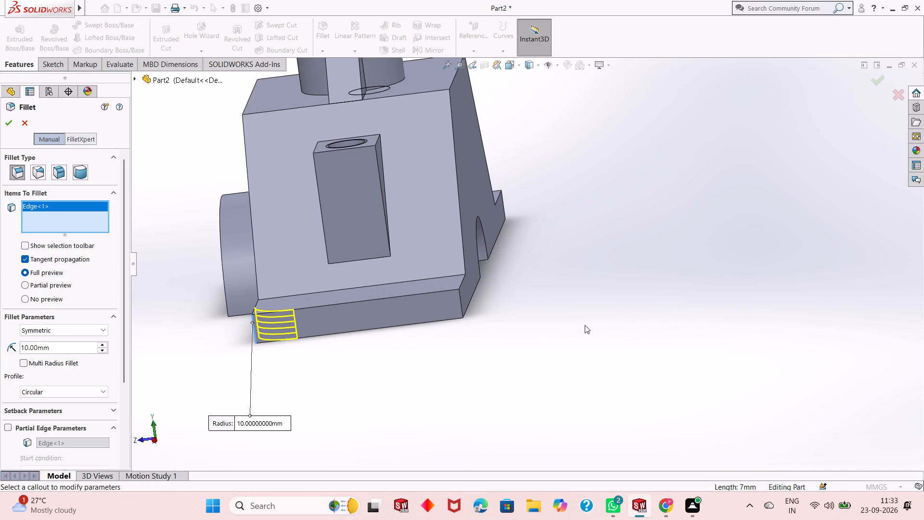
pyautogui.click(461, 309)
pyautogui.scroll(1, 435, 344)
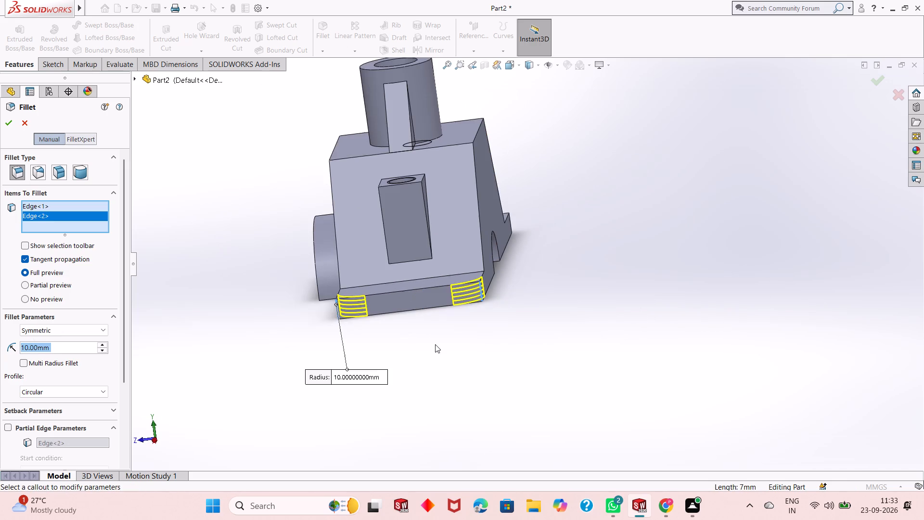
pyautogui.scroll(1, 435, 344)
pyautogui.scroll(-2, 434, 161)
pyautogui.scroll(2, 463, 331)
pyautogui.moveTo(453, 320); pyautogui.dragTo(596, 284, button='middle')
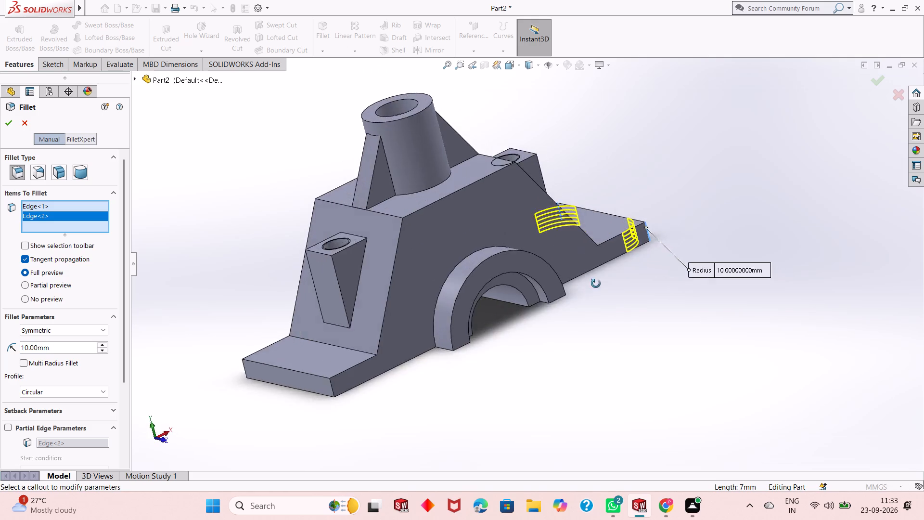
pyautogui.moveTo(596, 284); pyautogui.dragTo(700, 251, button='middle')
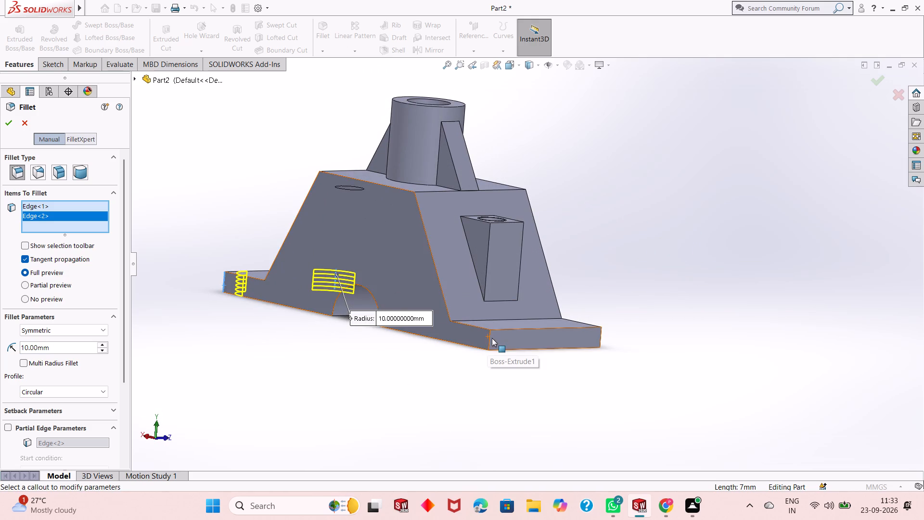
pyautogui.click(488, 341)
pyautogui.moveTo(585, 363); pyautogui.dragTo(568, 349, button='middle')
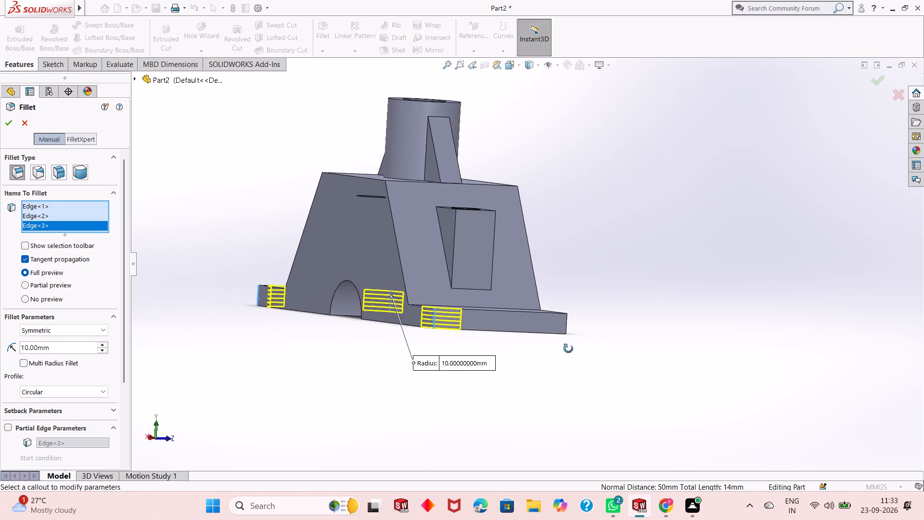
pyautogui.moveTo(568, 349); pyautogui.dragTo(500, 364, button='middle')
pyautogui.scroll(-3, 352, 351)
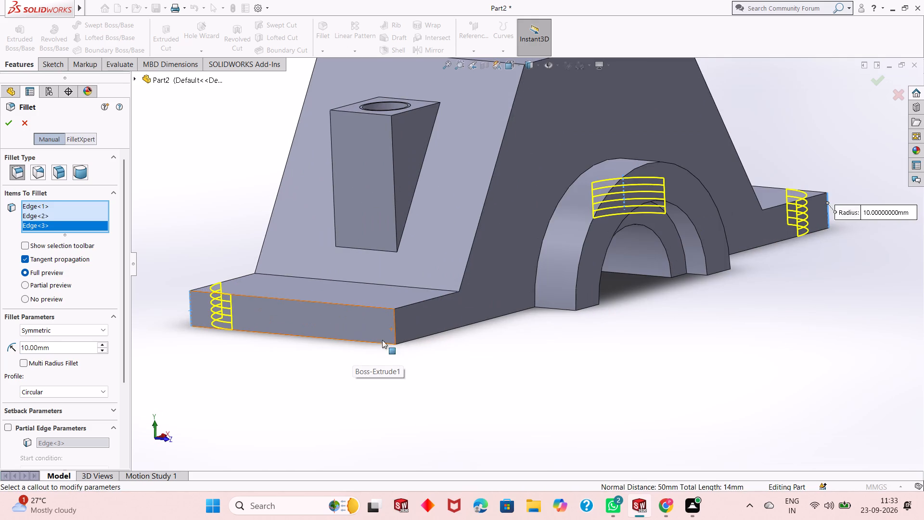
pyautogui.click(396, 320)
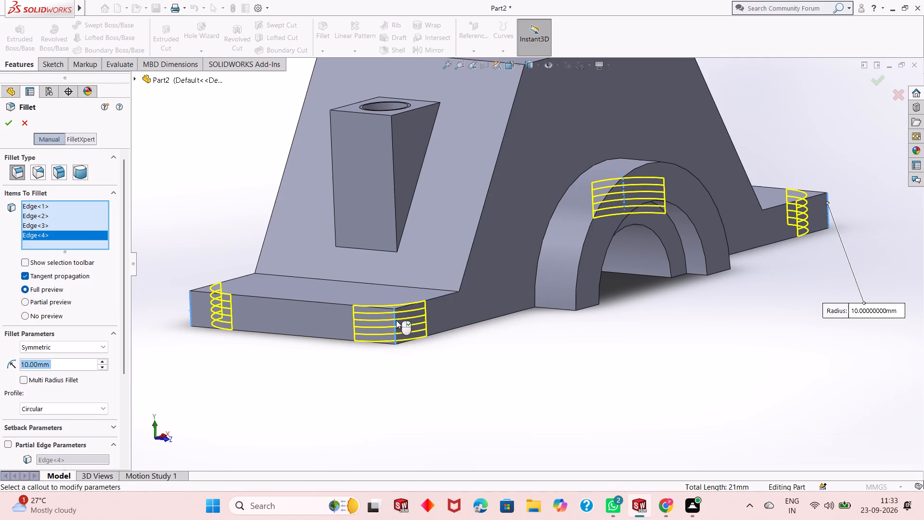
pyautogui.scroll(3, 439, 375)
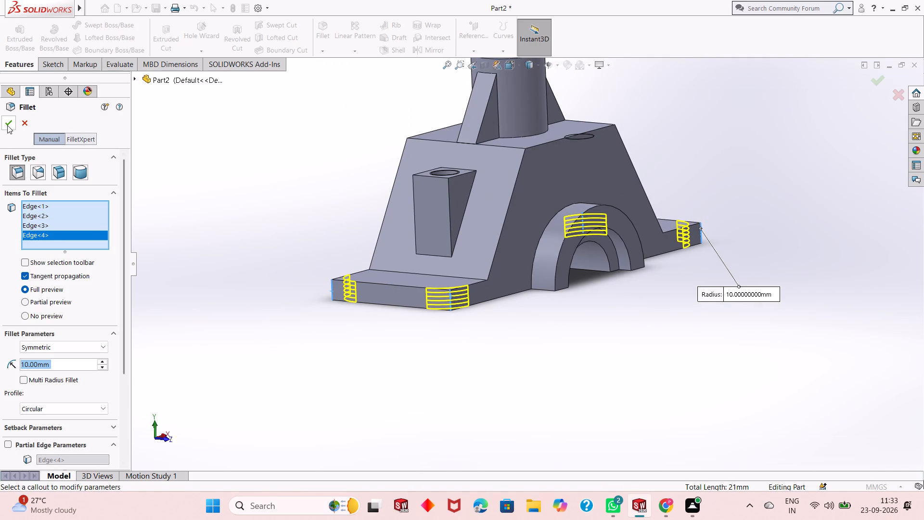
pyautogui.click(6, 124)
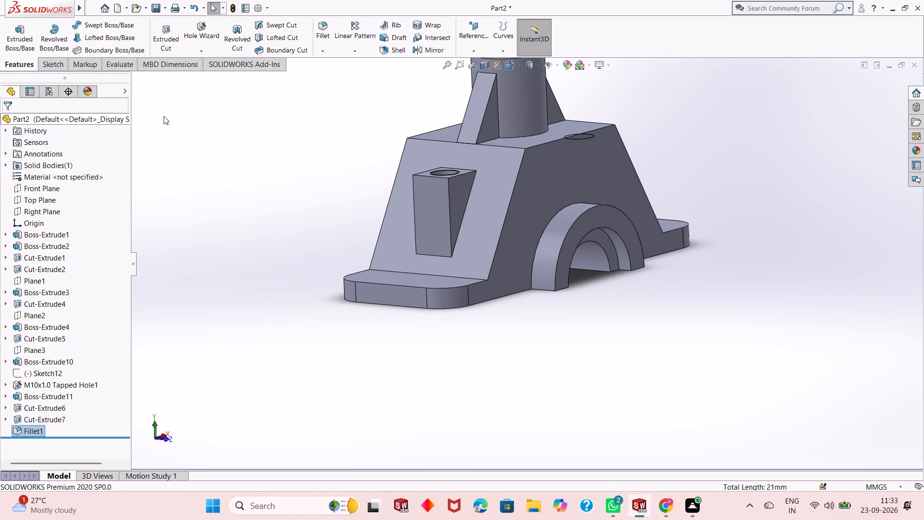
# Inspect the rounded base flange corners and the rest of the bracket from the front and back.
pyautogui.scroll(-1, 545, 212)
pyautogui.scroll(4, 544, 212)
pyautogui.scroll(-1, 542, 152)
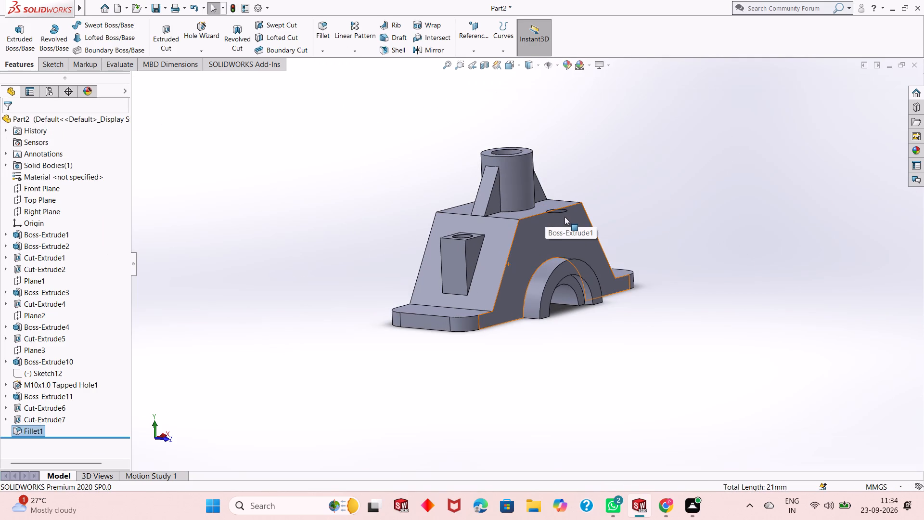
pyautogui.scroll(-1, 566, 217)
pyautogui.moveTo(514, 355); pyautogui.dragTo(682, 290, button='middle')
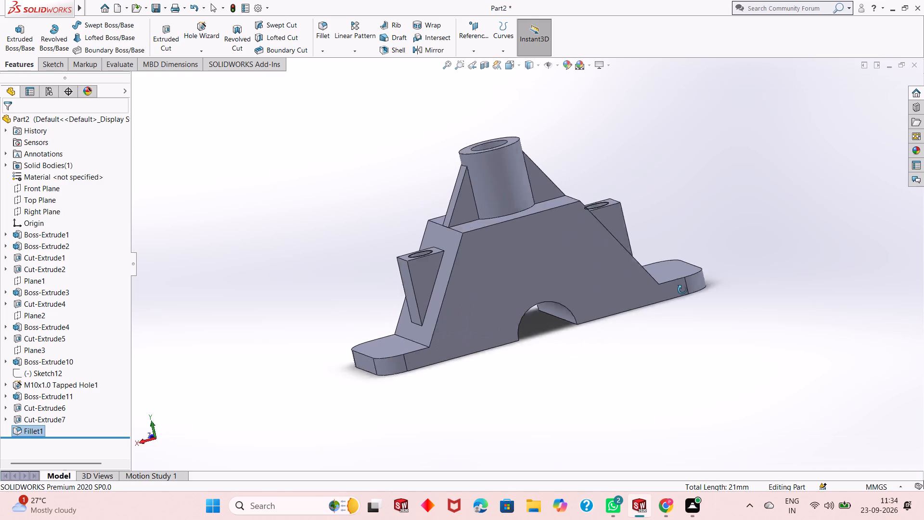
pyautogui.moveTo(682, 290); pyautogui.dragTo(670, 268, button='middle')
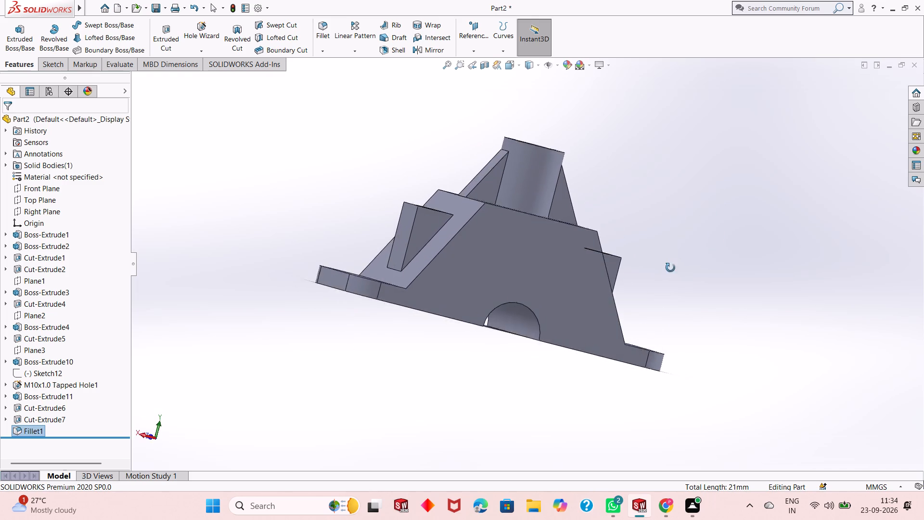
pyautogui.moveTo(670, 268); pyautogui.dragTo(483, 352, button='middle')
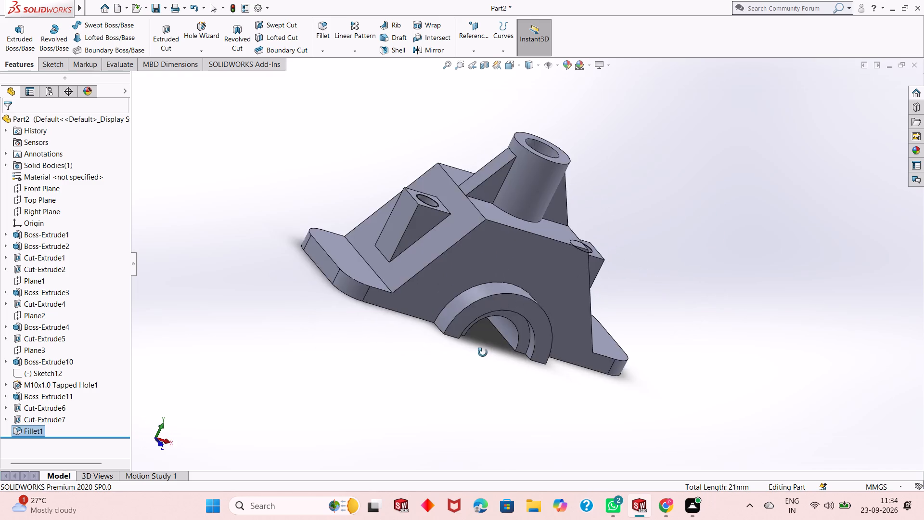
pyautogui.moveTo(483, 352); pyautogui.dragTo(401, 262, button='middle')
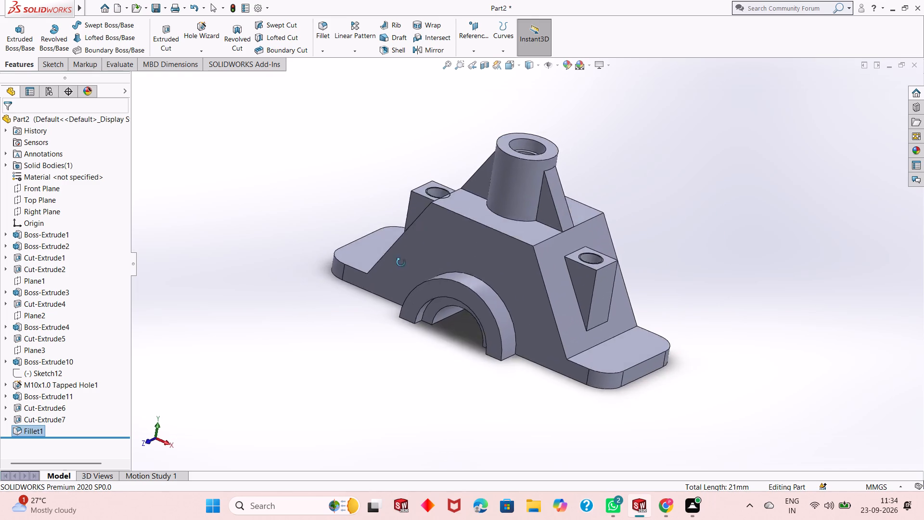
pyautogui.moveTo(401, 262); pyautogui.dragTo(386, 298, button='middle')
# Sketch two circles about 10 mm and 9.5 mm across on the far-from-origin flange's top face, centred on its rounded corners.
pyautogui.click(662, 261)
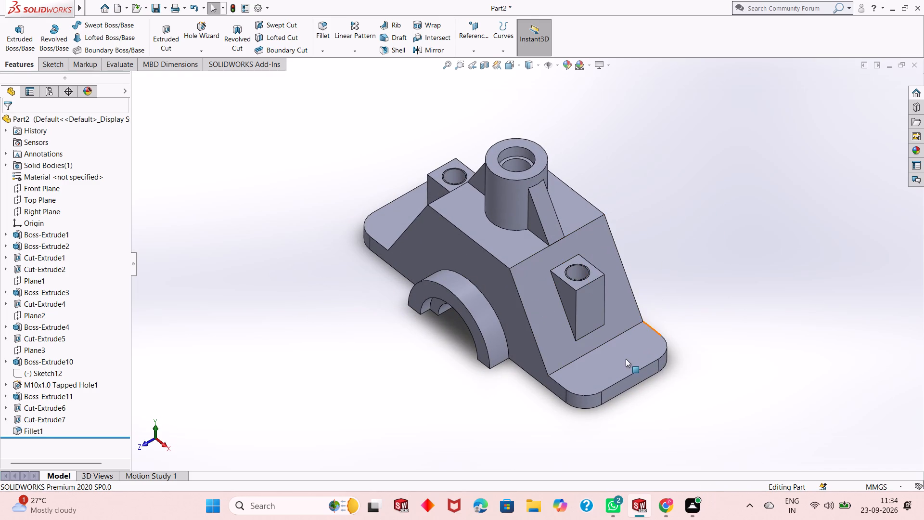
pyautogui.click(626, 359)
pyautogui.click(668, 330)
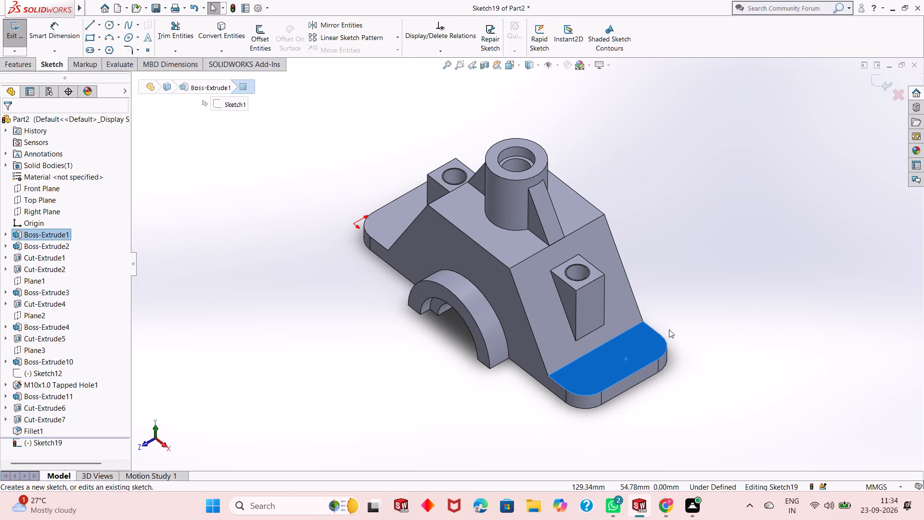
pyautogui.hotkey('ctrl', '8')
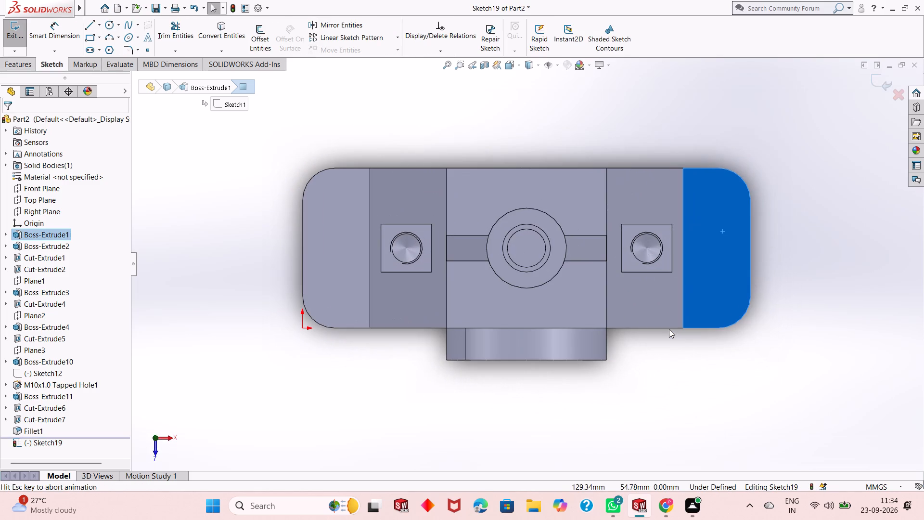
pyautogui.click(785, 296)
pyautogui.scroll(1, 744, 225)
pyautogui.scroll(-2, 764, 234)
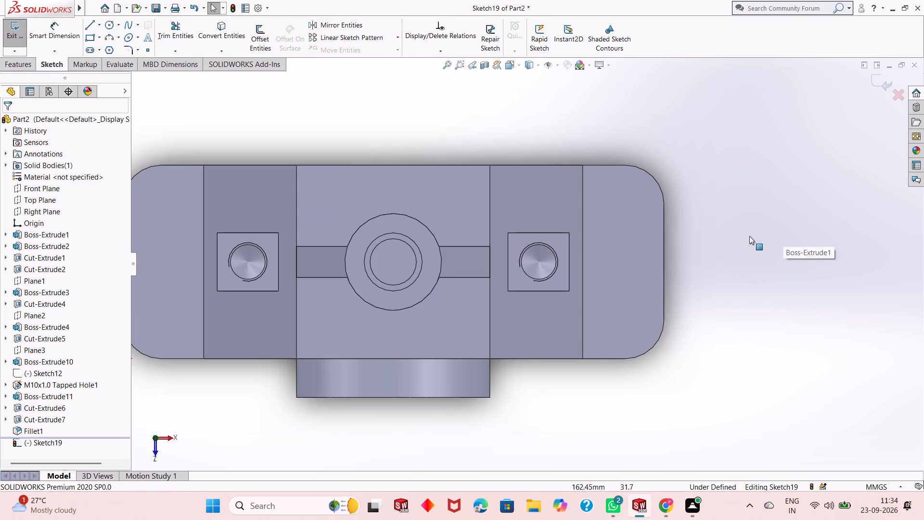
pyautogui.click(110, 26)
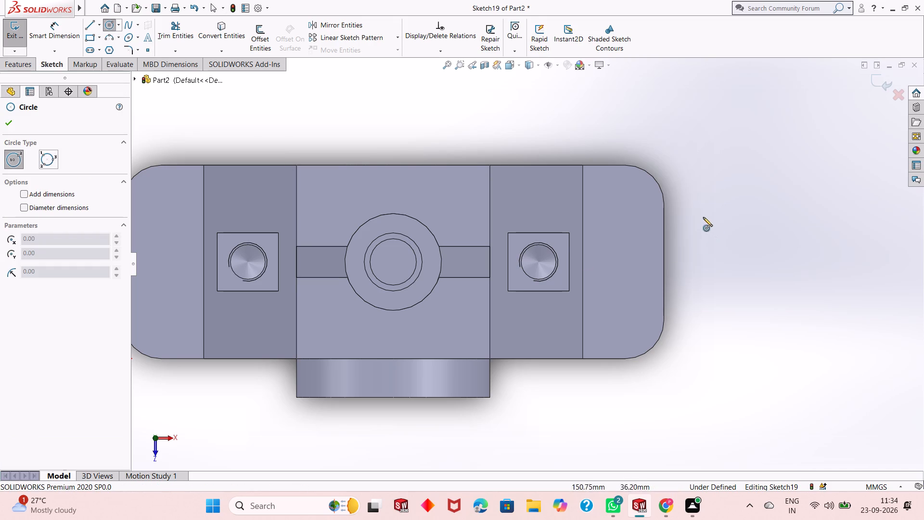
pyautogui.click(625, 205)
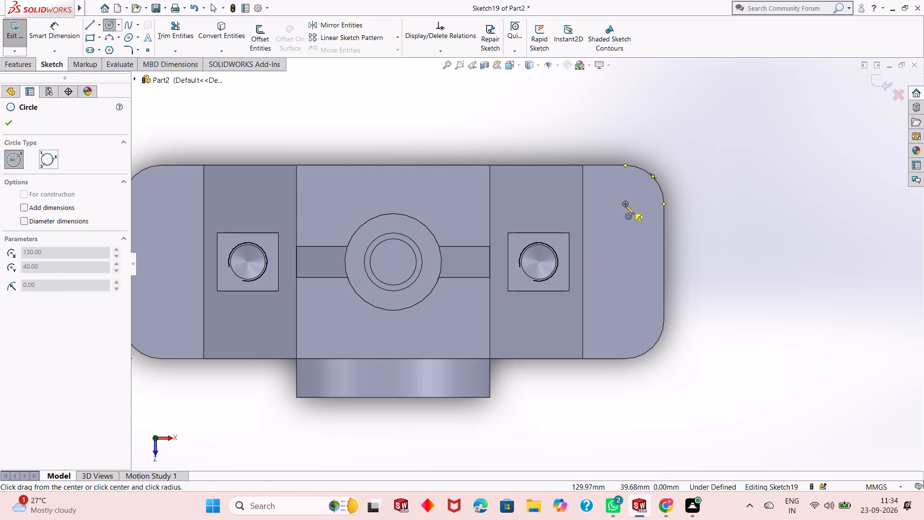
pyautogui.click(623, 223)
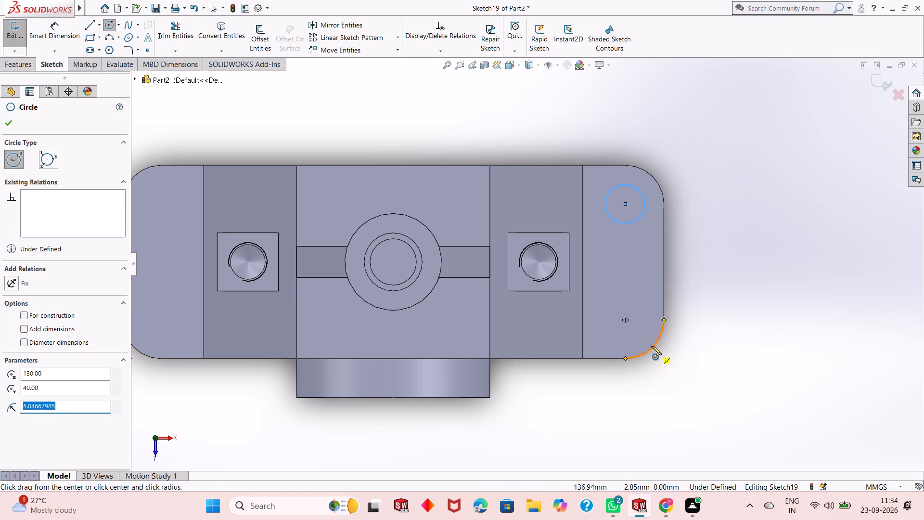
pyautogui.click(625, 320)
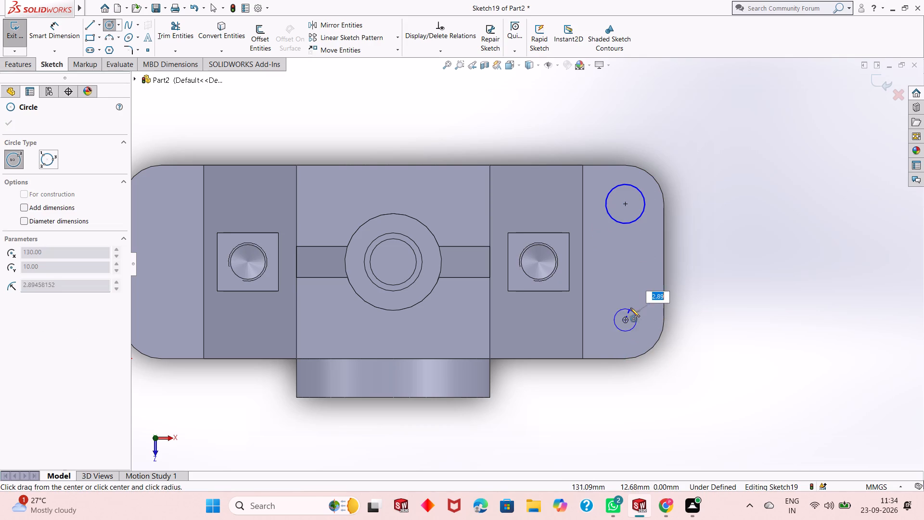
pyautogui.click(633, 303)
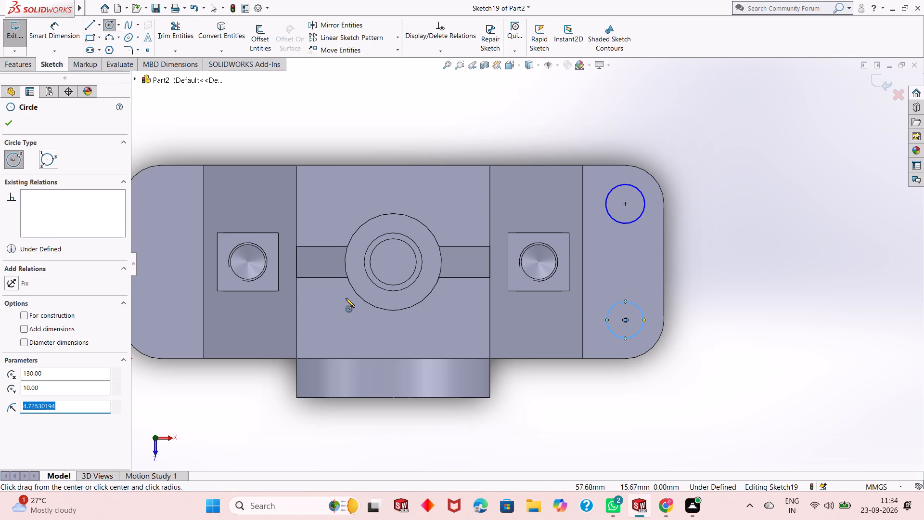
# Sketch two more circles about 9.5 mm and 11 mm across, centred on the rounded corners of the flange beside the origin.
pyautogui.scroll(1, 346, 298)
pyautogui.scroll(-2, 193, 218)
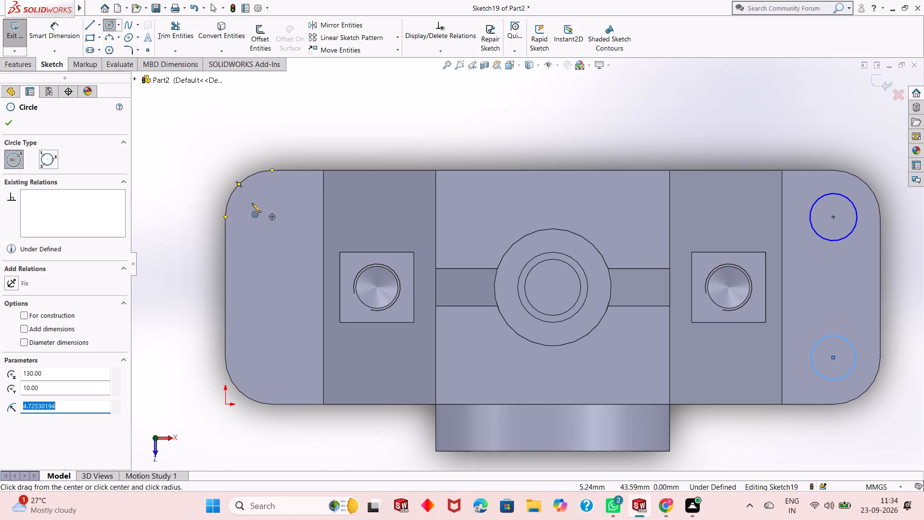
pyautogui.click(271, 218)
pyautogui.click(282, 197)
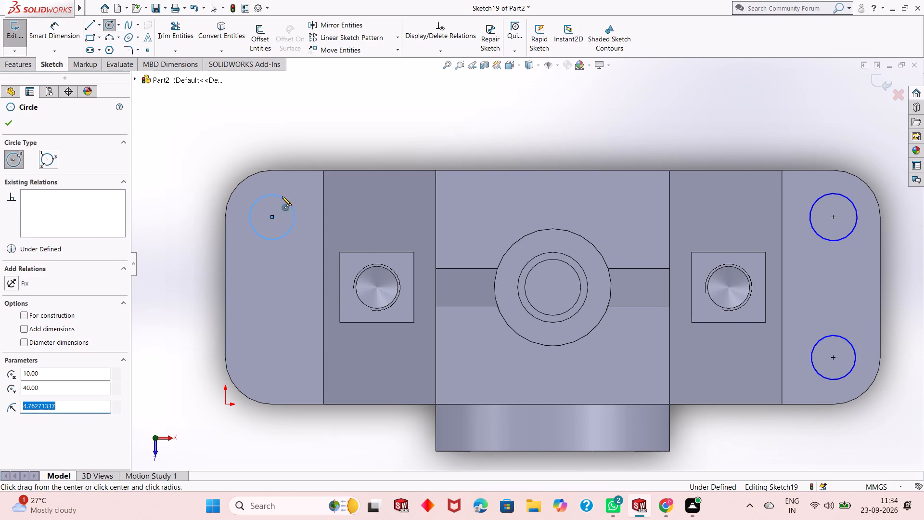
pyautogui.click(271, 357)
pyautogui.click(284, 335)
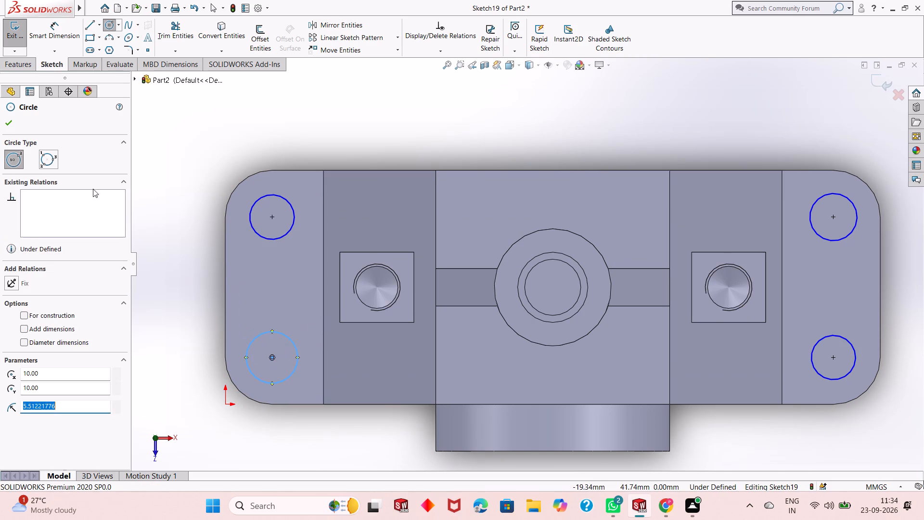
pyautogui.click(8, 122)
pyautogui.scroll(3, 391, 260)
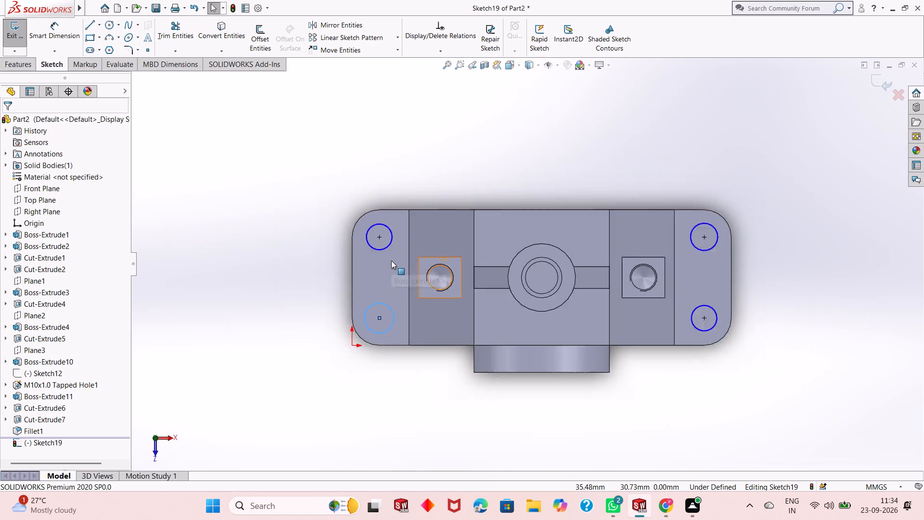
pyautogui.scroll(1, 391, 260)
pyautogui.scroll(-1, 760, 279)
pyautogui.click(653, 402)
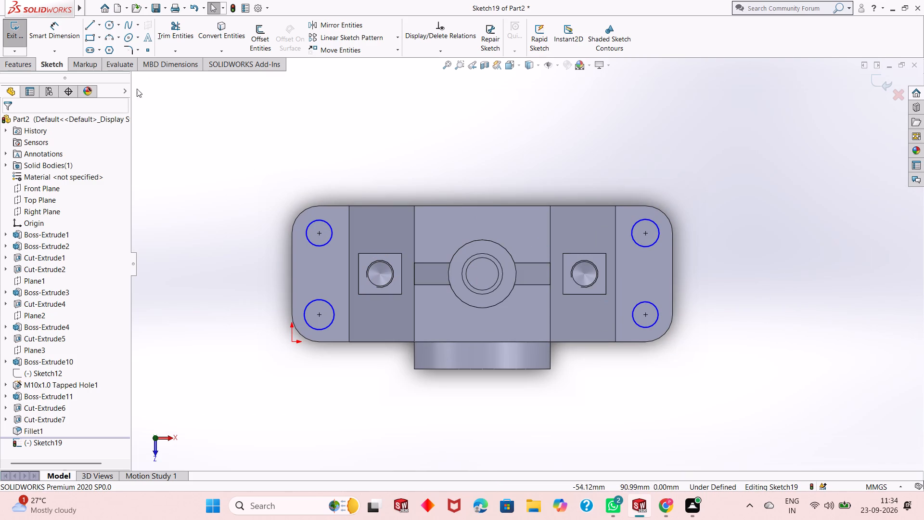
# Dimension both circles on the flange farther from the origin to 10 mm diameter.
pyautogui.click(48, 34)
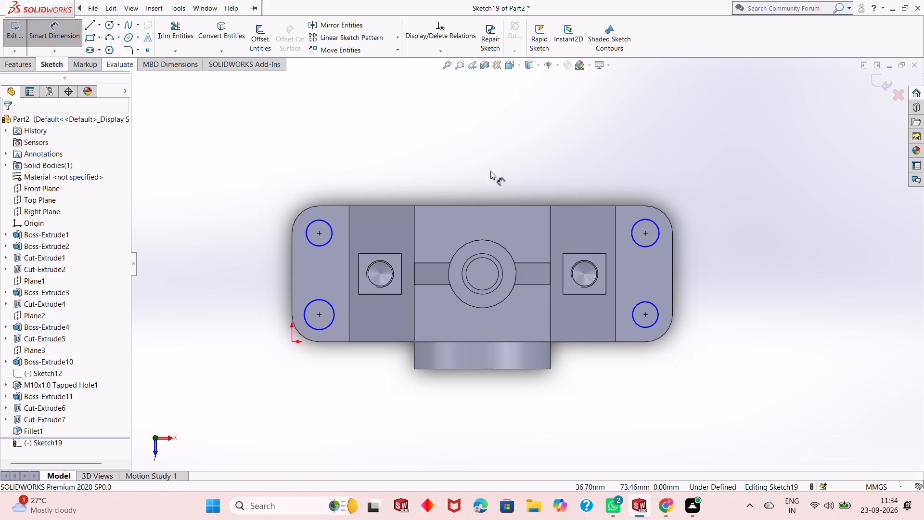
pyautogui.click(660, 235)
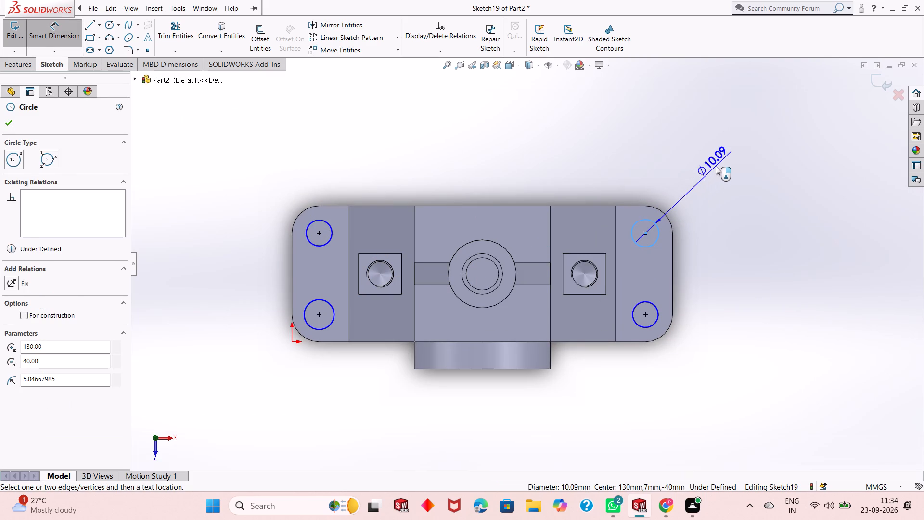
pyautogui.click(716, 166)
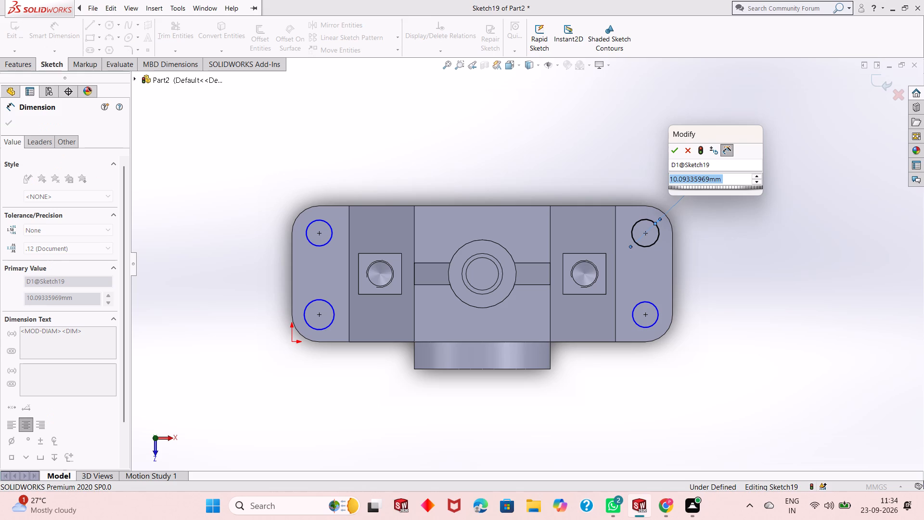
pyautogui.write('10')
pyautogui.press('Return')
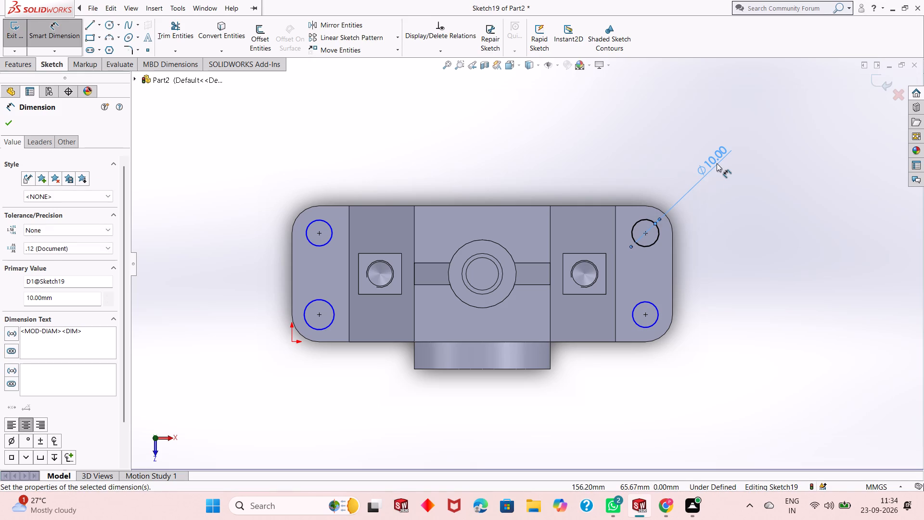
pyautogui.click(653, 306)
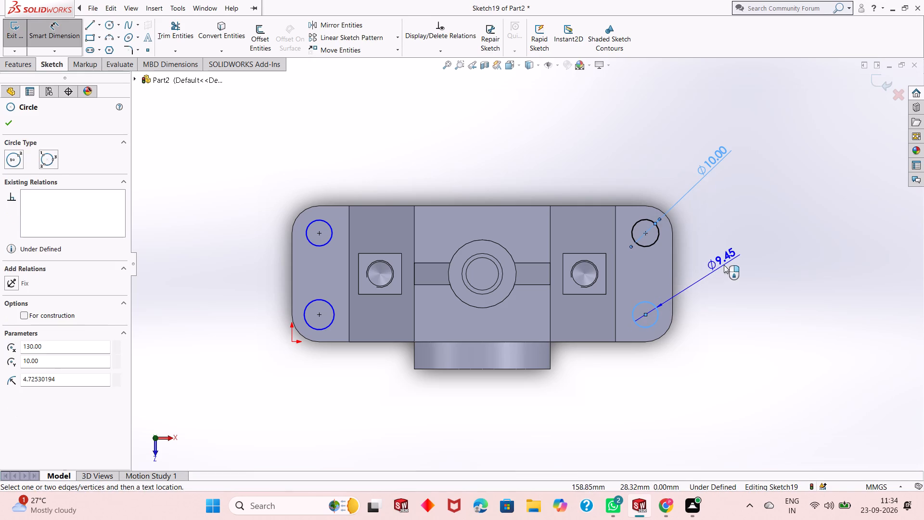
pyautogui.click(724, 265)
pyautogui.write('10')
pyautogui.press('Return')
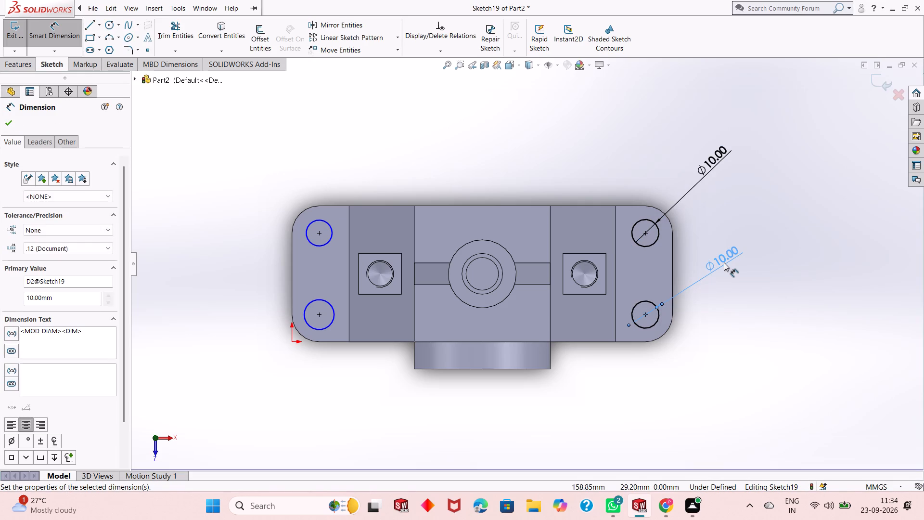
# Dimension both circles on the flange beside the origin to 10 mm diameter.
pyautogui.click(323, 330)
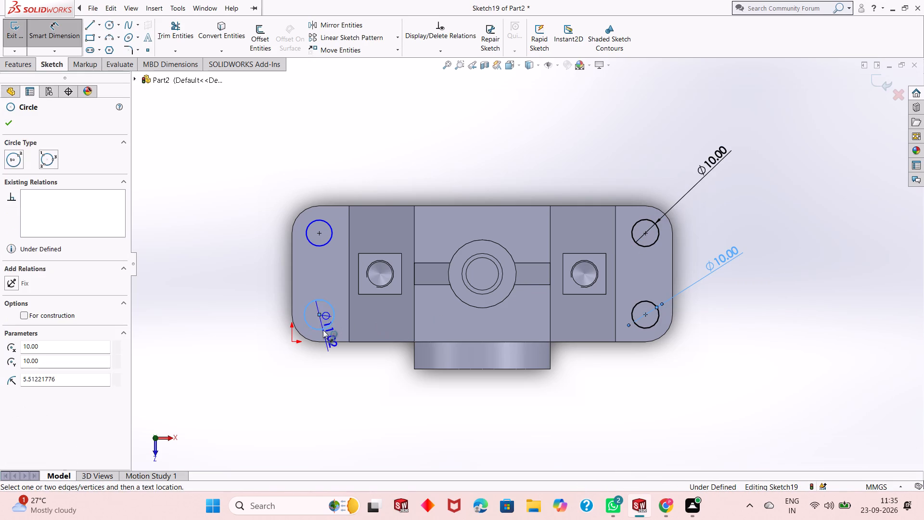
pyautogui.click(223, 392)
pyautogui.write('10')
pyautogui.press('Return')
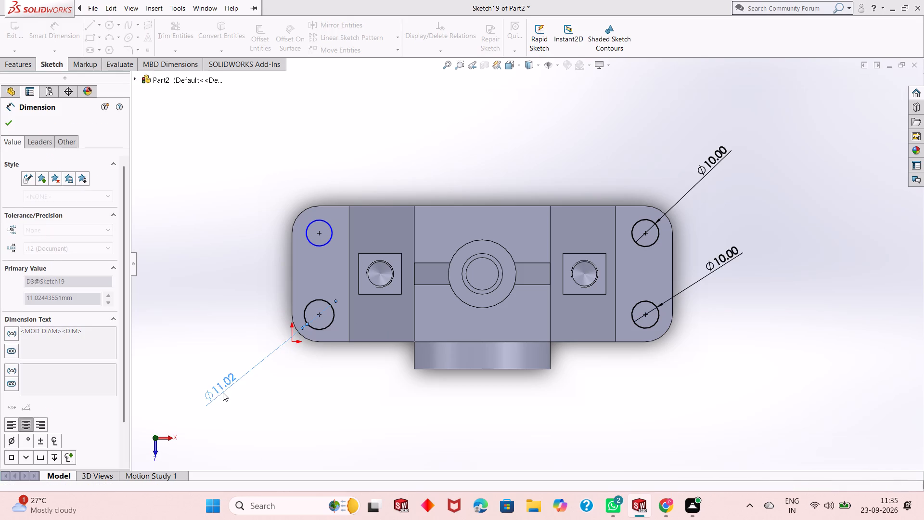
pyautogui.click(325, 242)
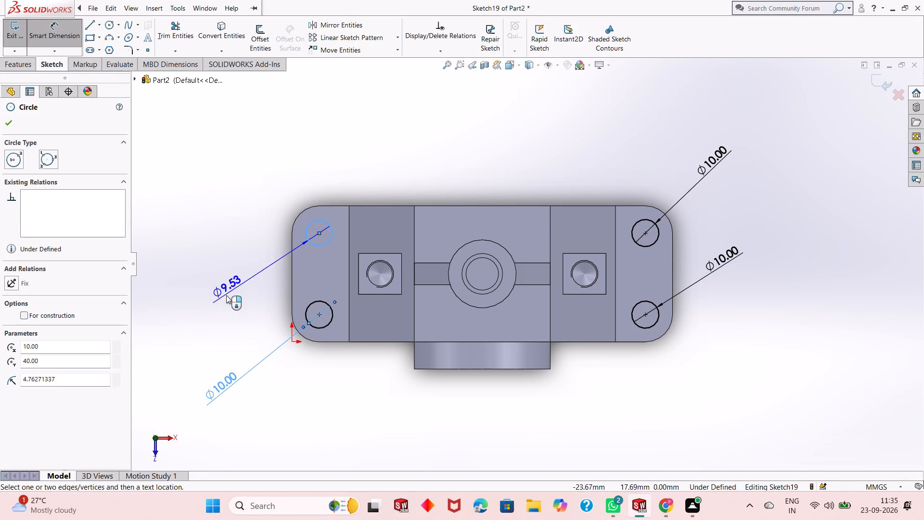
pyautogui.click(225, 297)
pyautogui.write('10')
pyautogui.press('Return')
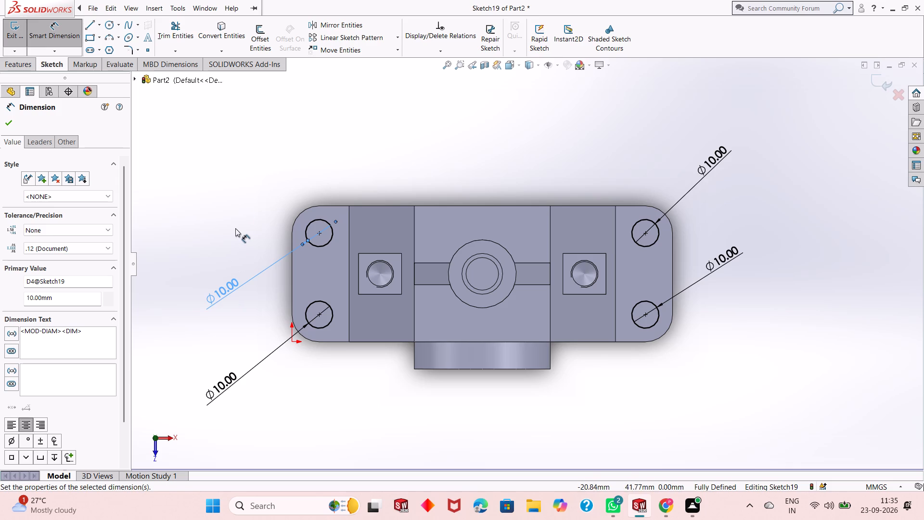
pyautogui.click(2, 126)
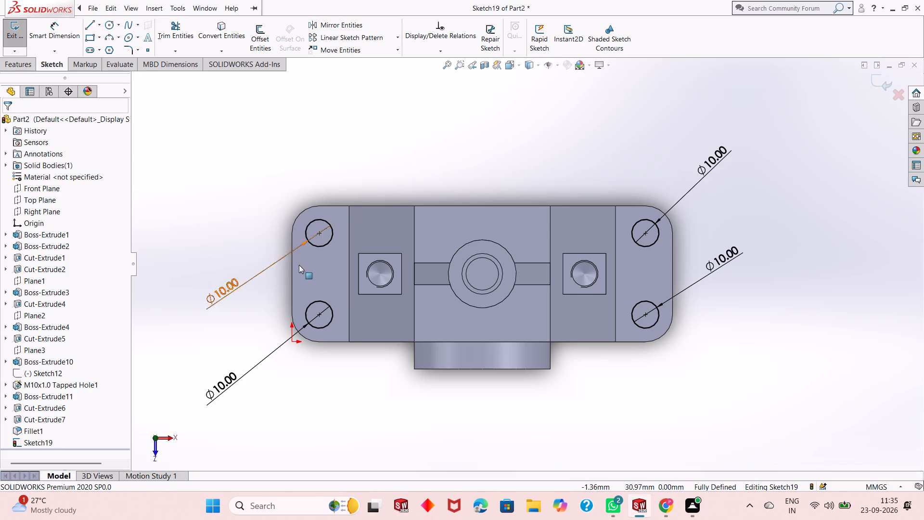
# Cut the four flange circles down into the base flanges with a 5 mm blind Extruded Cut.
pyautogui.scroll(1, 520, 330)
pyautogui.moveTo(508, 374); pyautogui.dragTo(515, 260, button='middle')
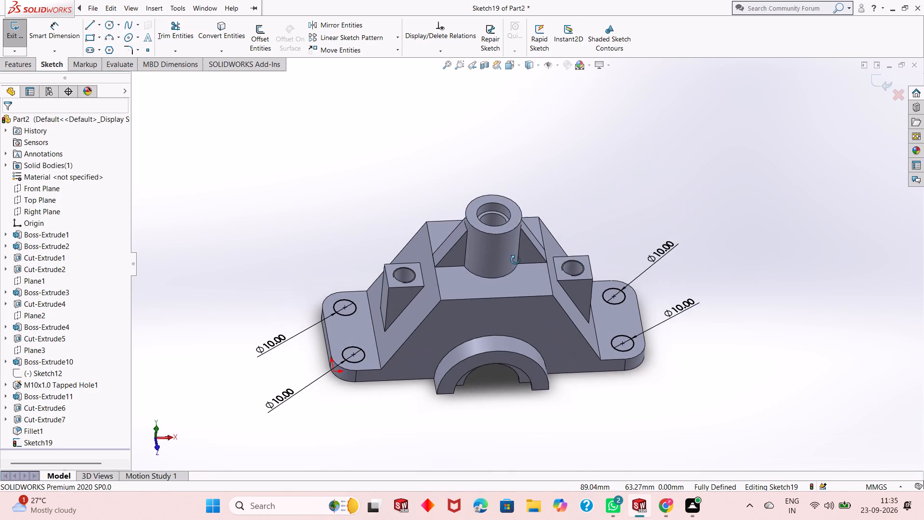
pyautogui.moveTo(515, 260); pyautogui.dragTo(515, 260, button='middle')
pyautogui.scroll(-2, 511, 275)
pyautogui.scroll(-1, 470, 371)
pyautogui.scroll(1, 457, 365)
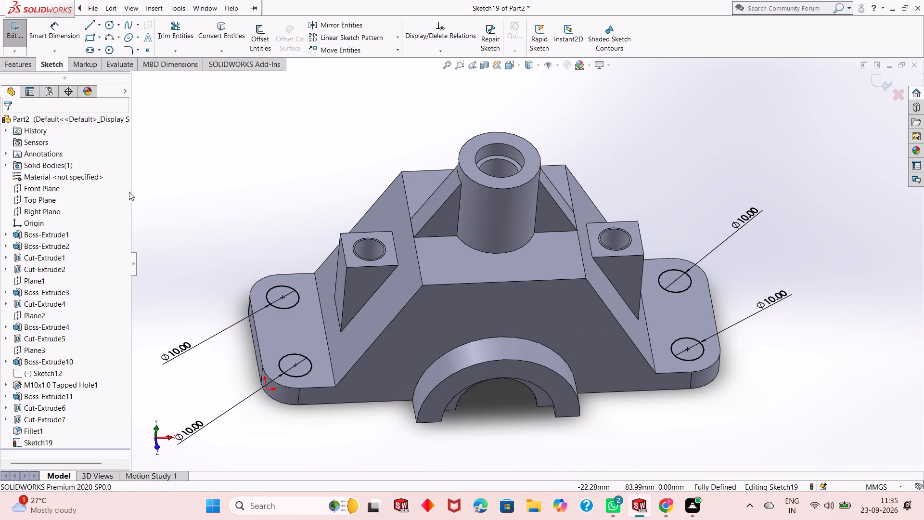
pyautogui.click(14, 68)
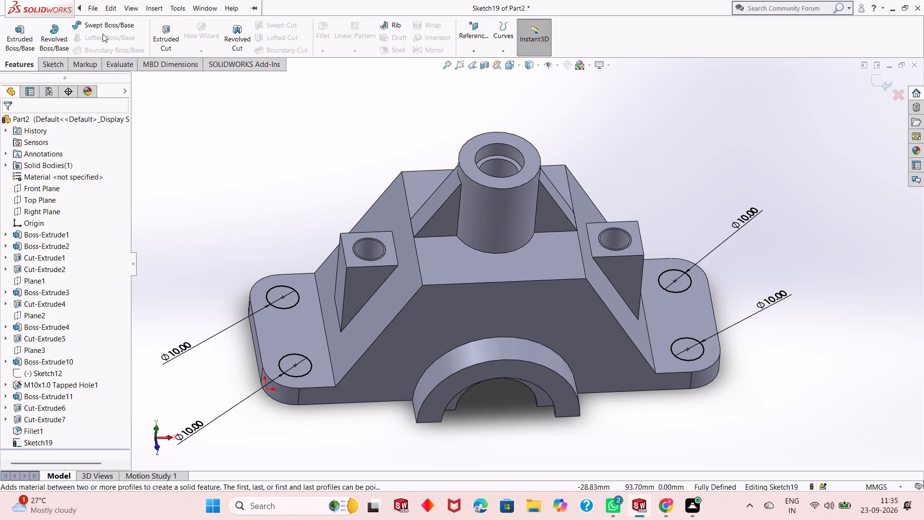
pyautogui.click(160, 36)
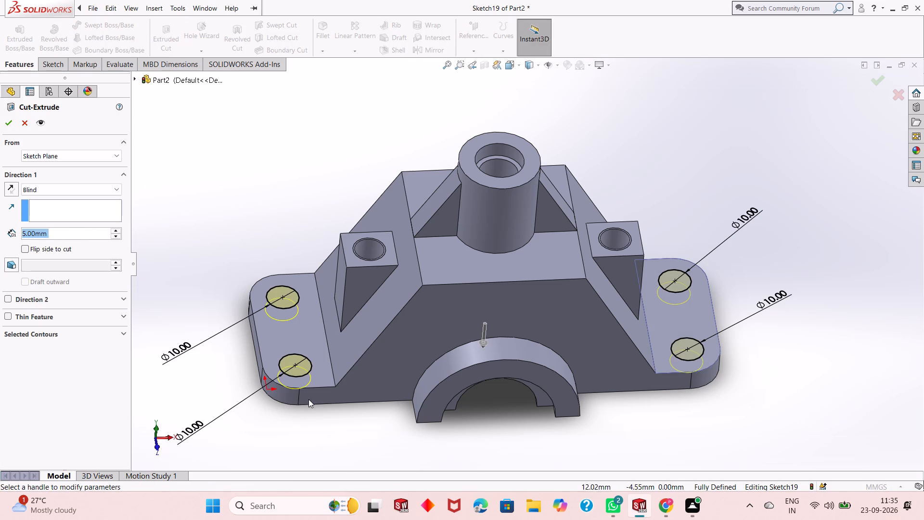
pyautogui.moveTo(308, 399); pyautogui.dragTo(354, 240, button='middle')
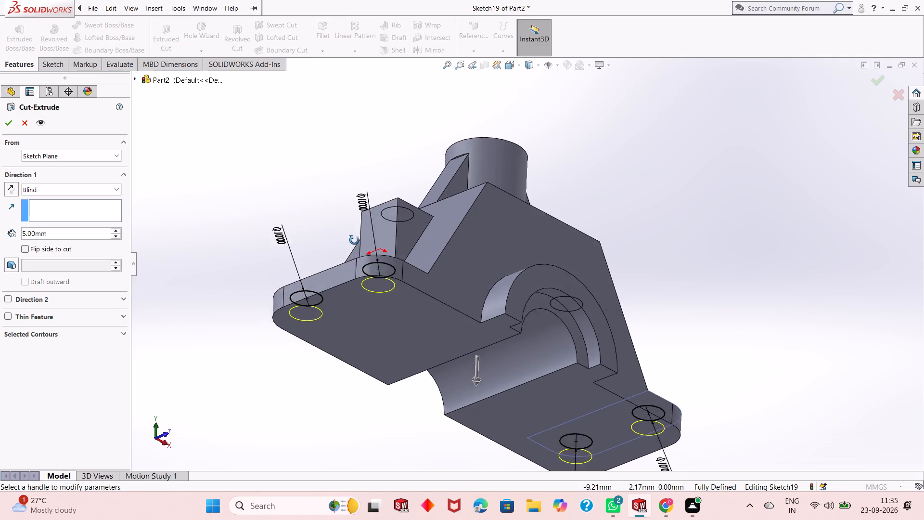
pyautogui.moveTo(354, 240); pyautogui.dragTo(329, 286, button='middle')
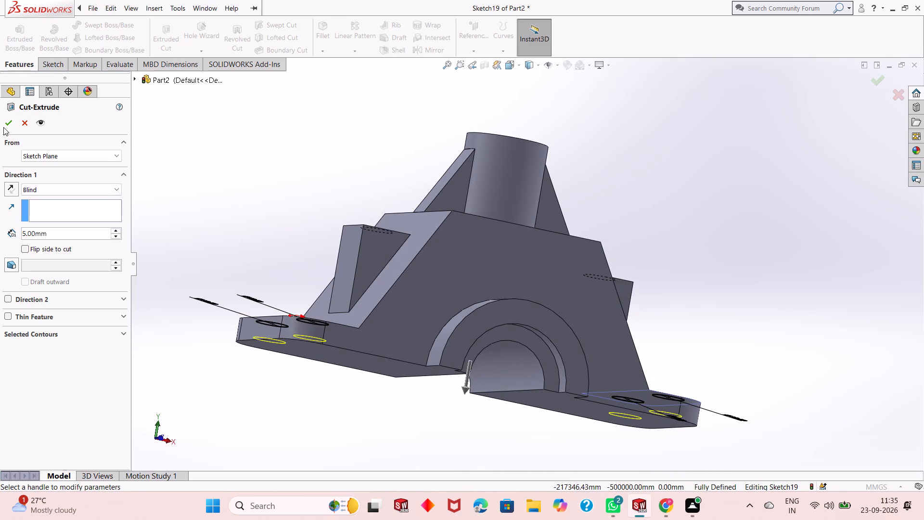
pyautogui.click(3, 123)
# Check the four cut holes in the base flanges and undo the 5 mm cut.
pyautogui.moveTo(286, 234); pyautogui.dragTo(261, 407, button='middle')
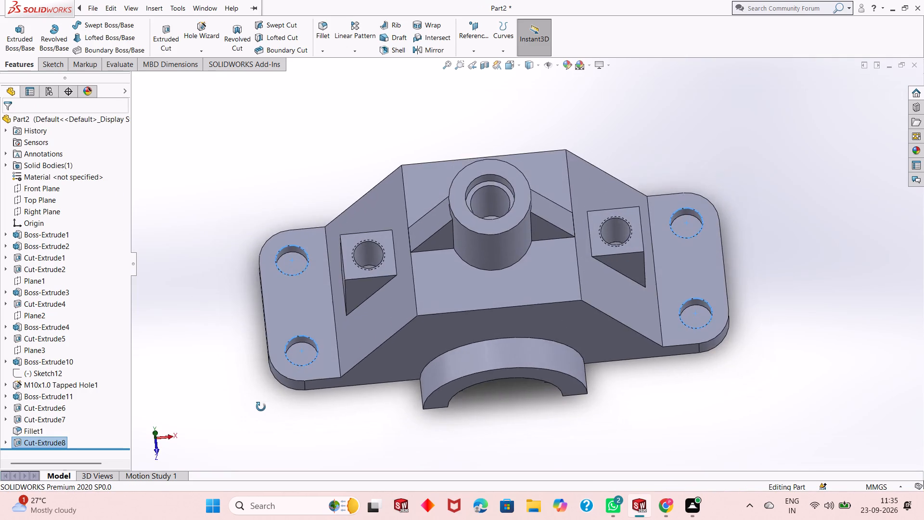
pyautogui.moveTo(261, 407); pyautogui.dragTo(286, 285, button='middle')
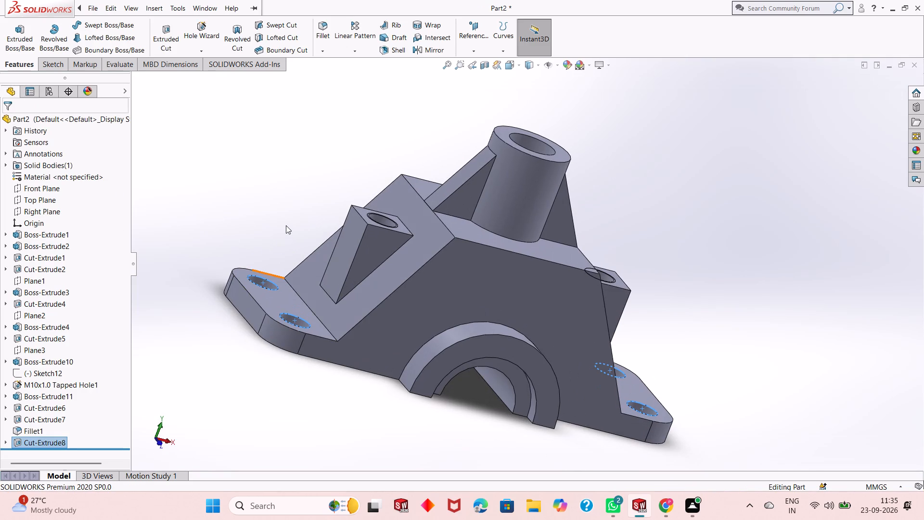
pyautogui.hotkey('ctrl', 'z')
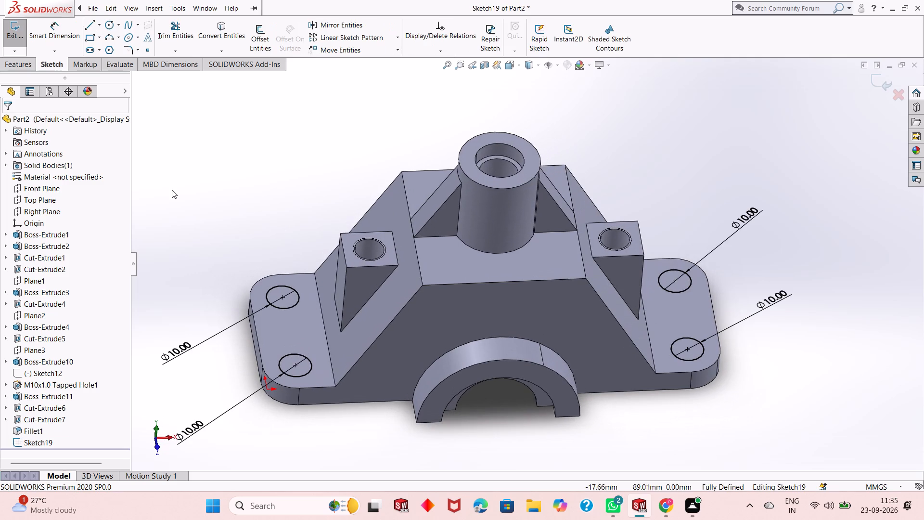
# Cut the four 10 mm flange circles through the base flanges with a Through All Extruded Cut.
pyautogui.click(14, 64)
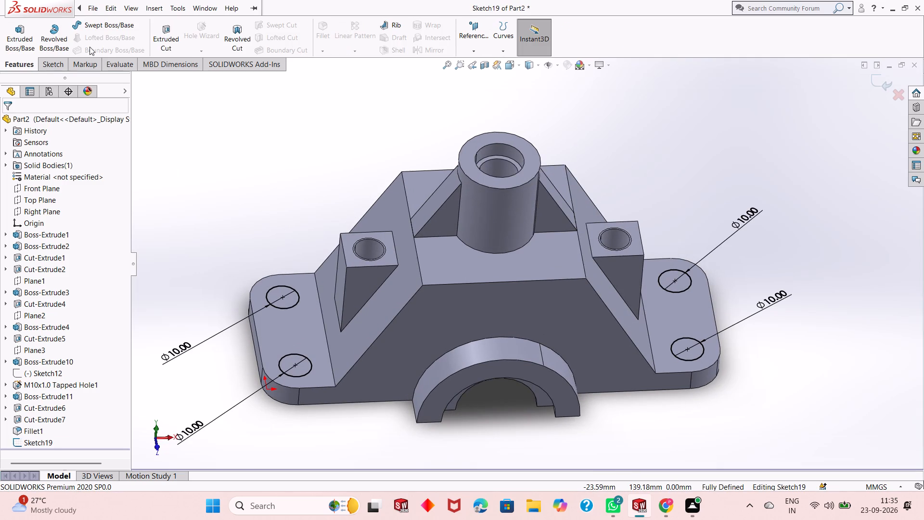
pyautogui.click(159, 42)
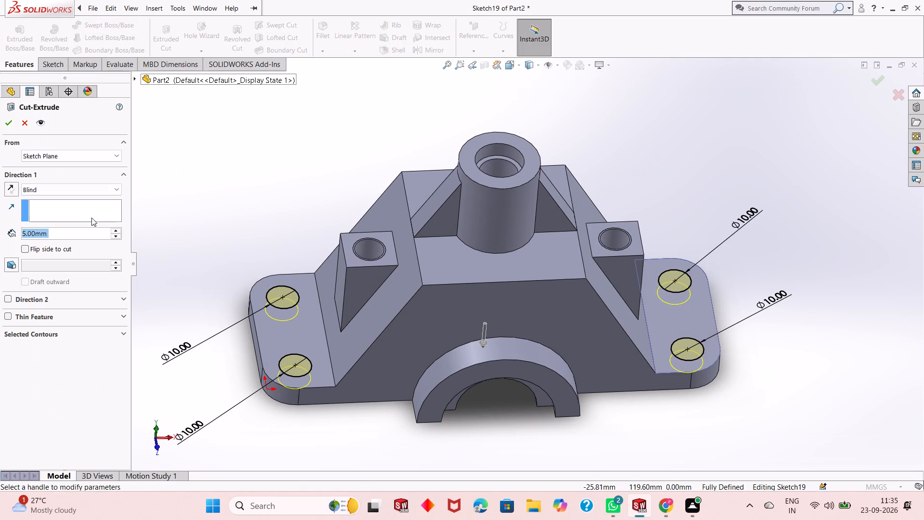
pyautogui.click(61, 190)
pyautogui.click(64, 207)
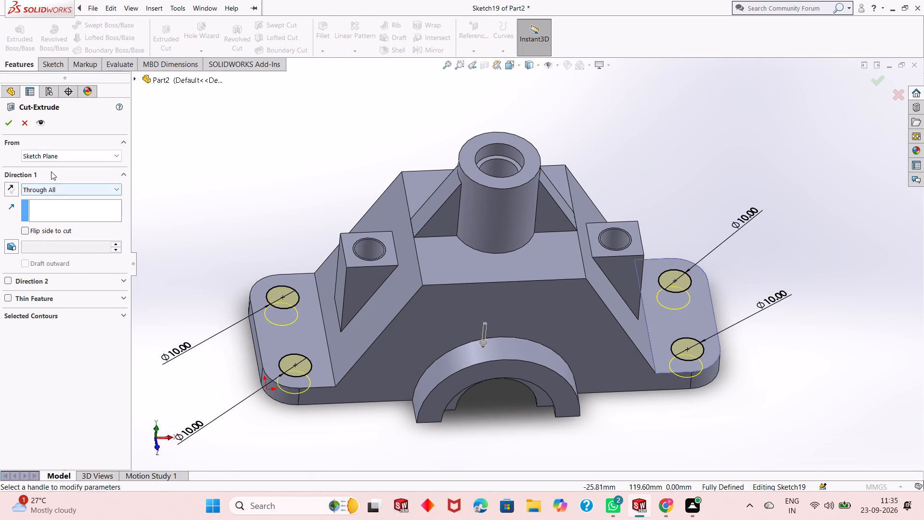
pyautogui.click(4, 125)
pyautogui.click(160, 174)
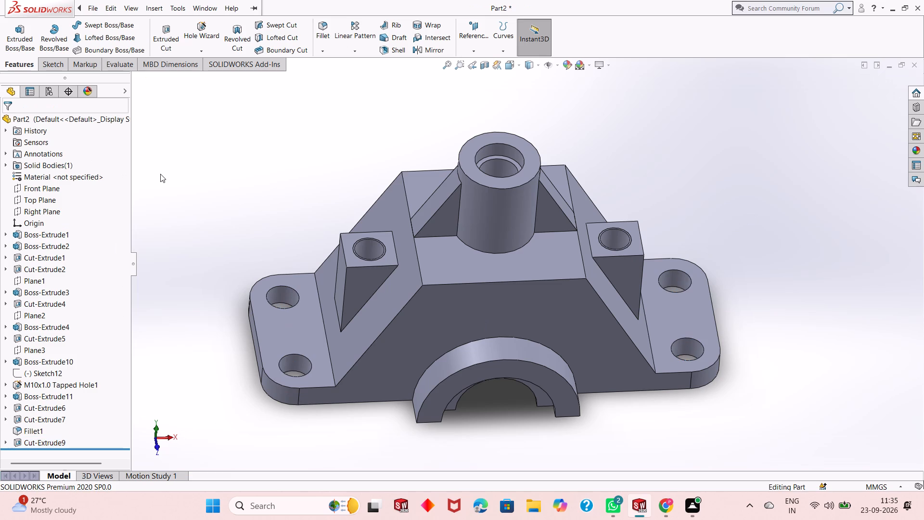
# Examine the four through holes and the overall bracket from several sides.
pyautogui.scroll(2, 196, 332)
pyautogui.scroll(-2, 550, 273)
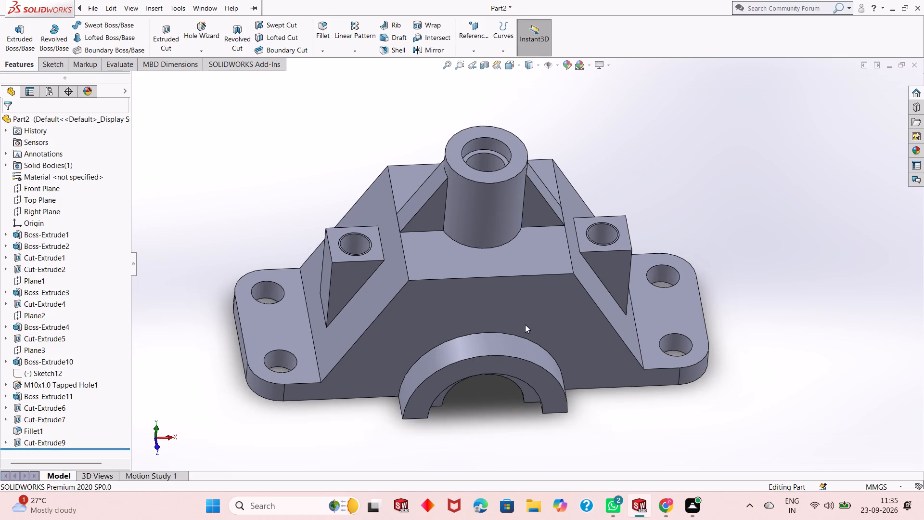
pyautogui.moveTo(525, 325); pyautogui.dragTo(425, 232, button='middle')
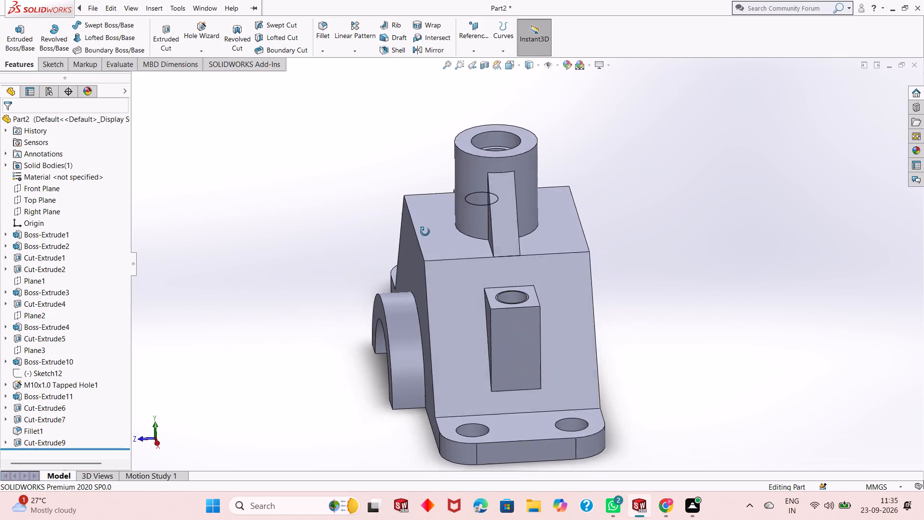
pyautogui.moveTo(425, 232); pyautogui.dragTo(502, 324, button='middle')
pyautogui.scroll(-2, 534, 256)
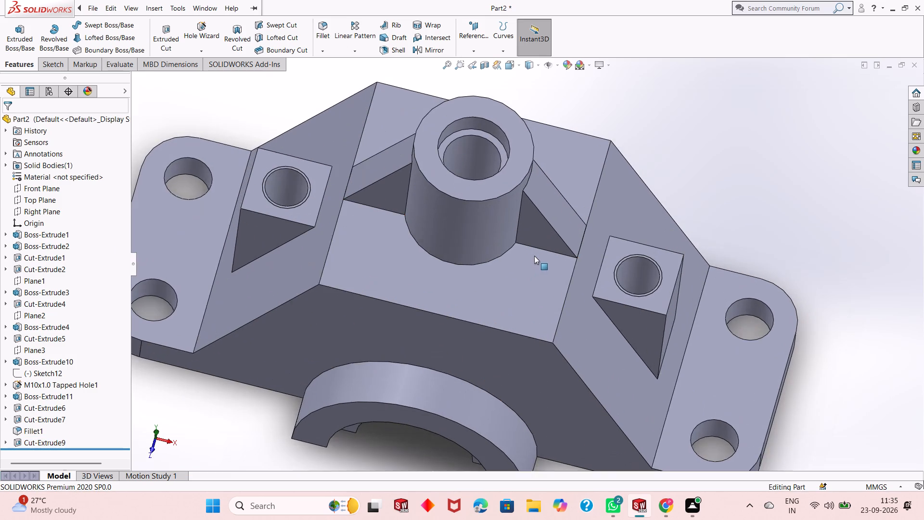
pyautogui.scroll(2, 521, 254)
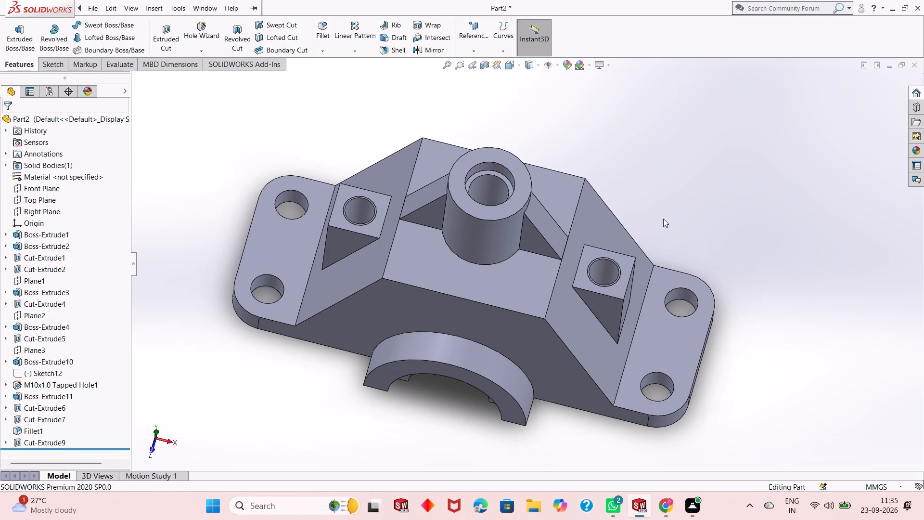
pyautogui.moveTo(551, 403); pyautogui.dragTo(555, 350, button='middle')
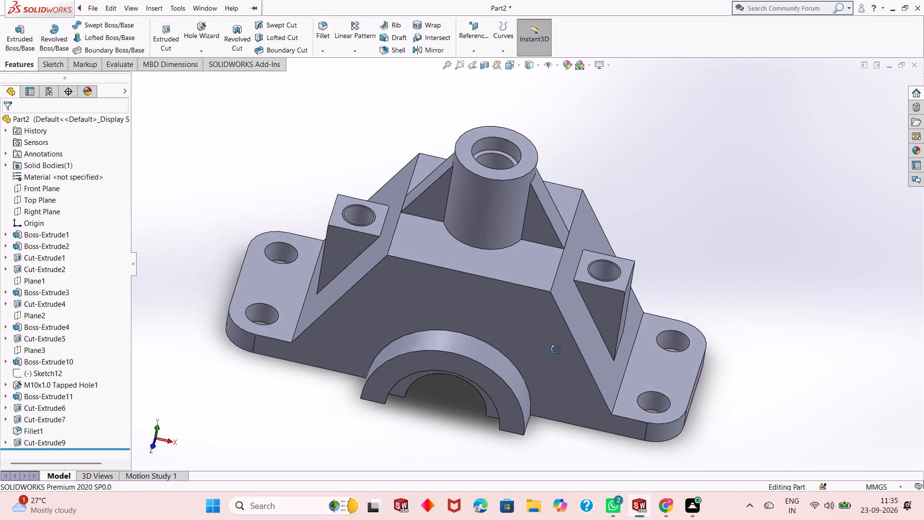
pyautogui.moveTo(555, 350); pyautogui.dragTo(533, 324, button='middle')
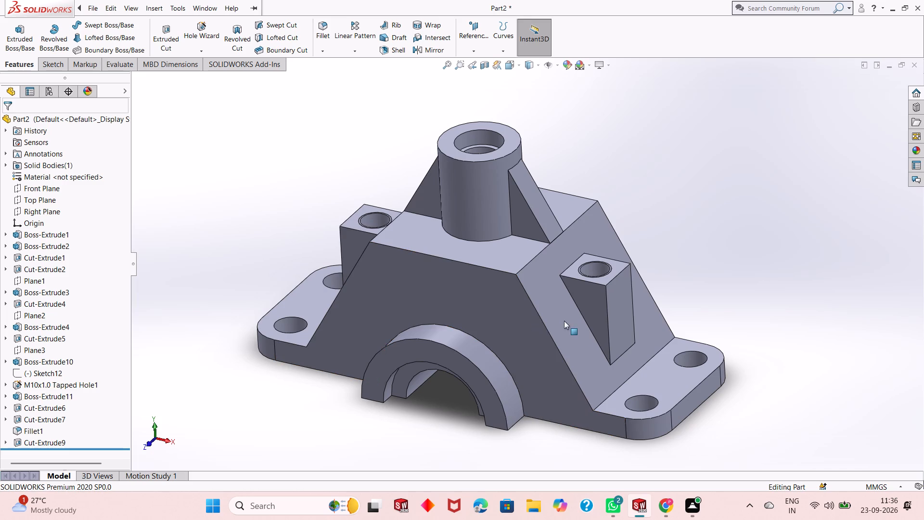
pyautogui.scroll(-1, 625, 338)
pyautogui.scroll(1, 552, 213)
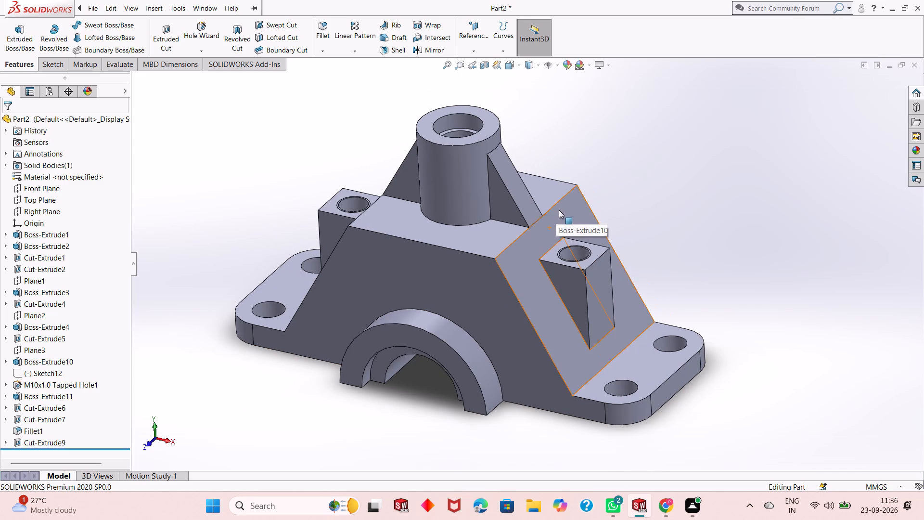
pyautogui.scroll(-1, 404, 417)
pyautogui.scroll(1, 404, 413)
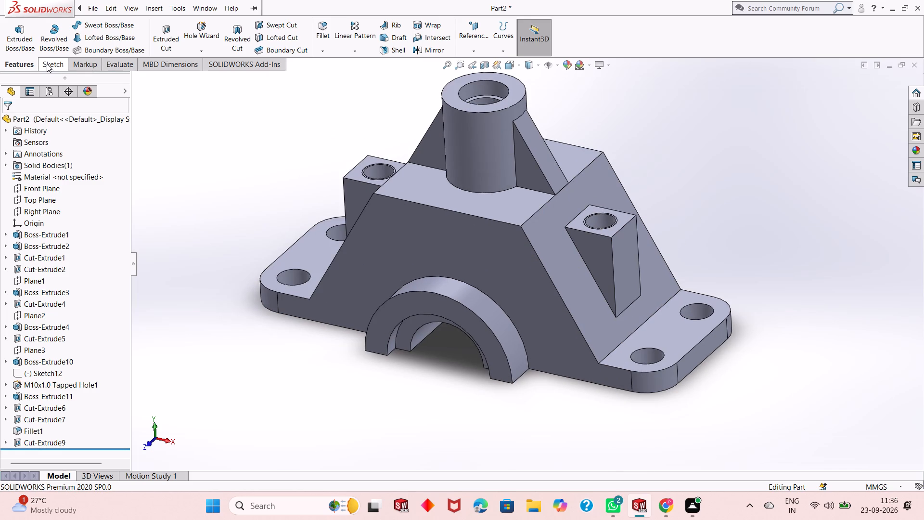
# Set up a 2 mm fillet on the body's top long edge on the half-ring side, plus the slope and flange edges farther from the origin.
pyautogui.click(324, 28)
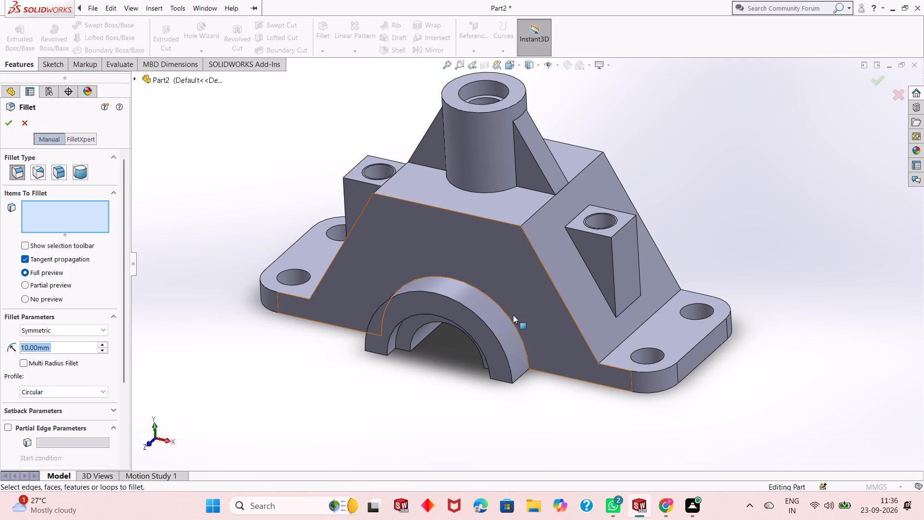
pyautogui.scroll(-1, 513, 315)
pyautogui.scroll(1, 513, 315)
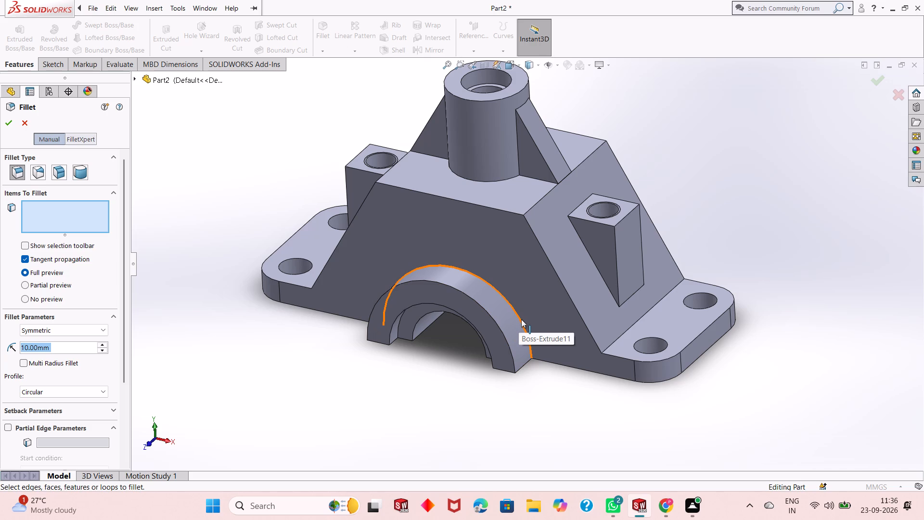
pyautogui.press('2')
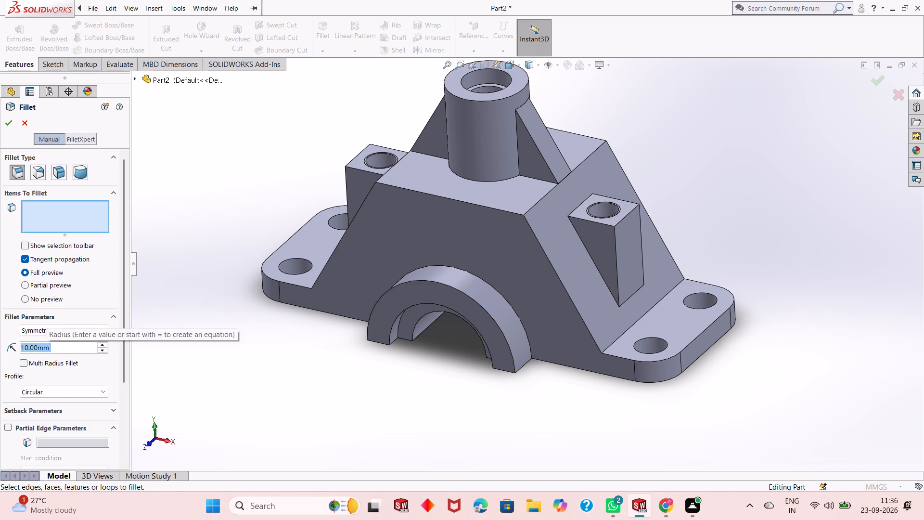
pyautogui.press('Return')
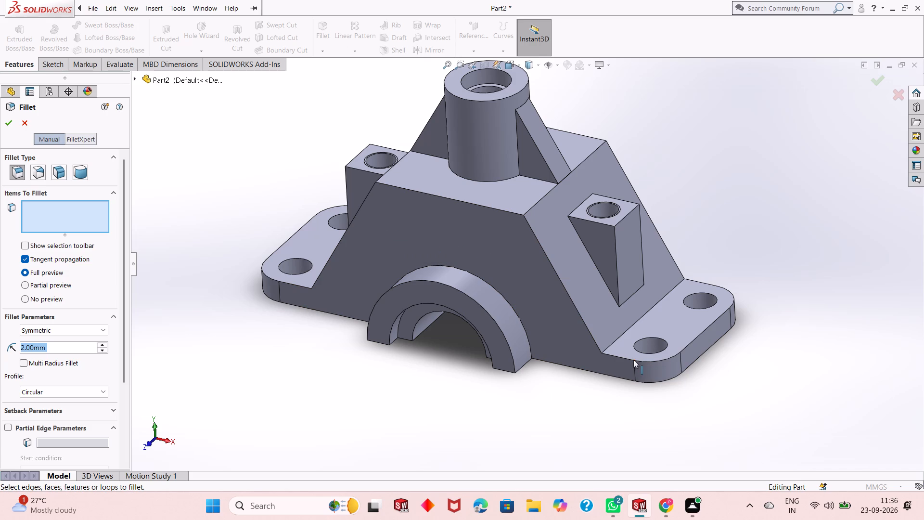
pyautogui.moveTo(644, 342); pyautogui.dragTo(629, 345, button='middle')
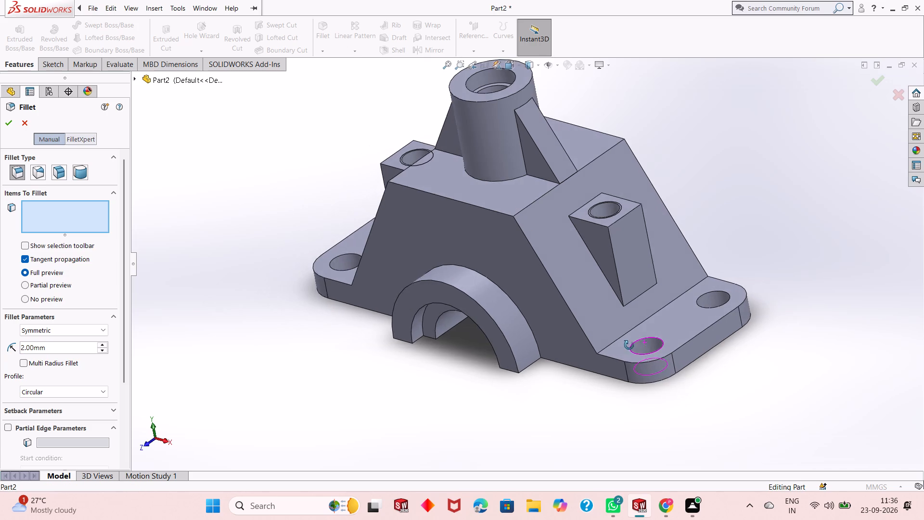
pyautogui.moveTo(629, 345); pyautogui.dragTo(629, 346, button='middle')
pyautogui.scroll(3, 628, 340)
pyautogui.scroll(-4, 644, 256)
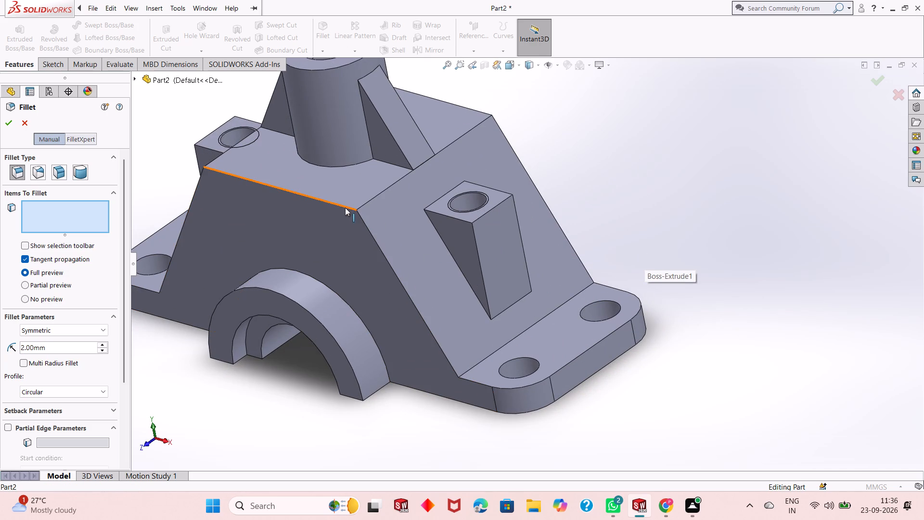
pyautogui.click(344, 205)
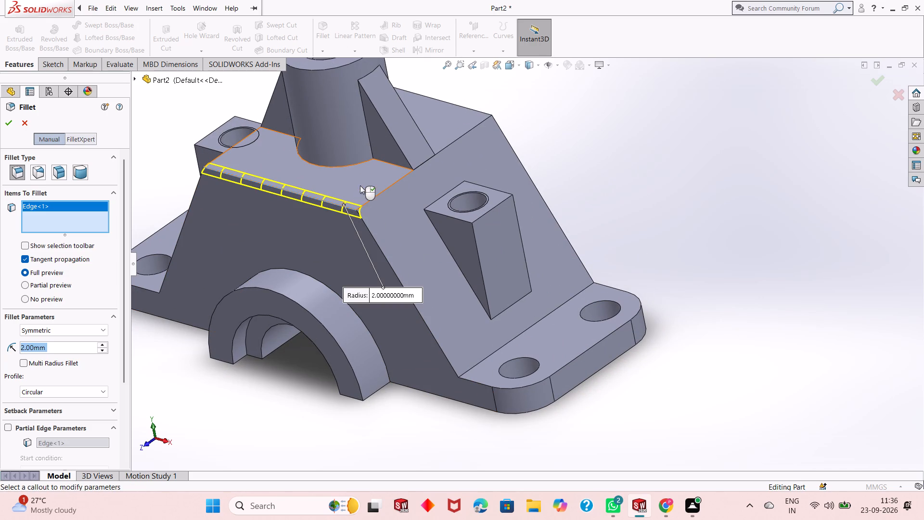
pyautogui.click(383, 191)
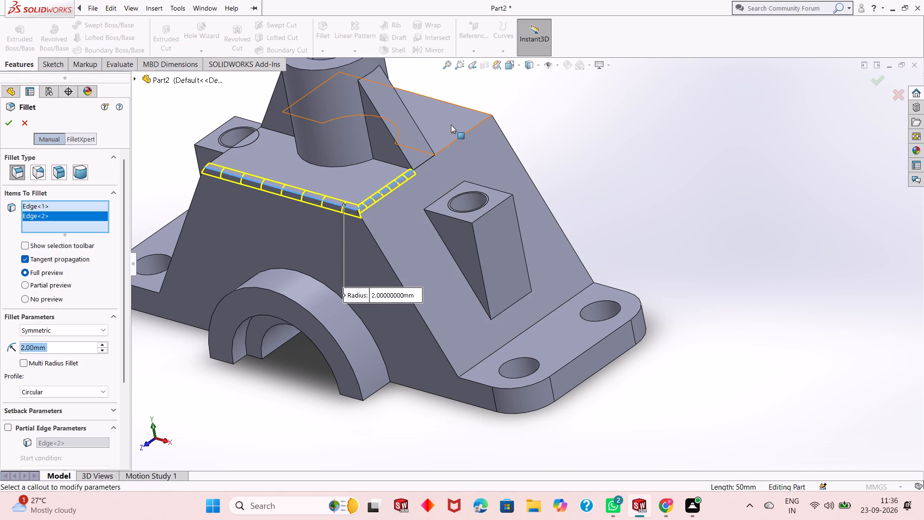
pyautogui.click(477, 126)
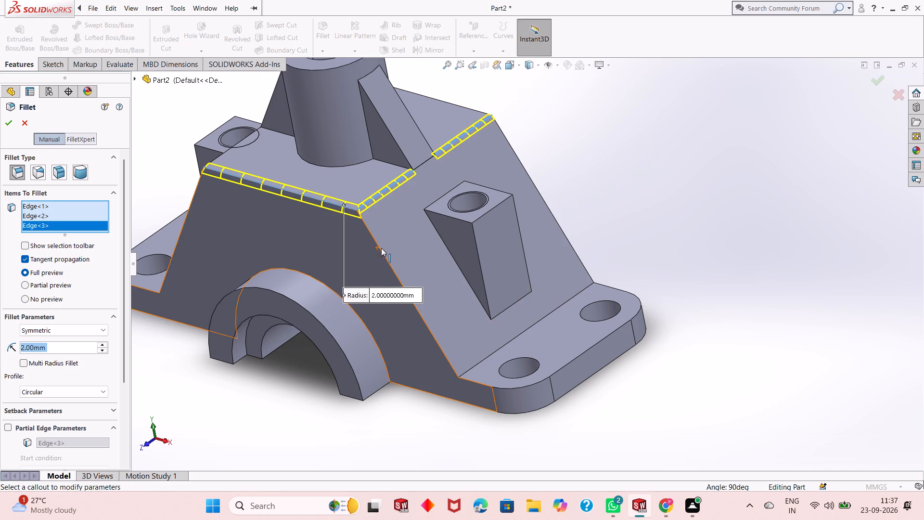
pyautogui.click(388, 262)
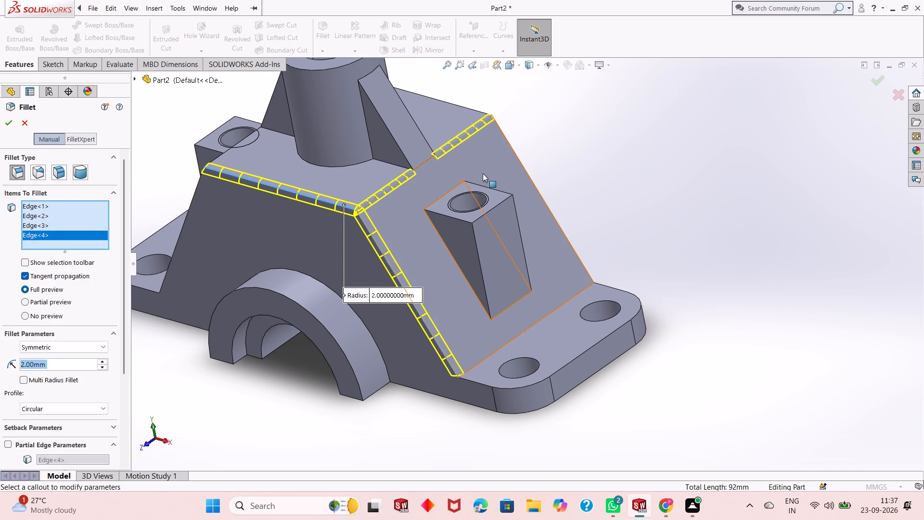
pyautogui.click(532, 180)
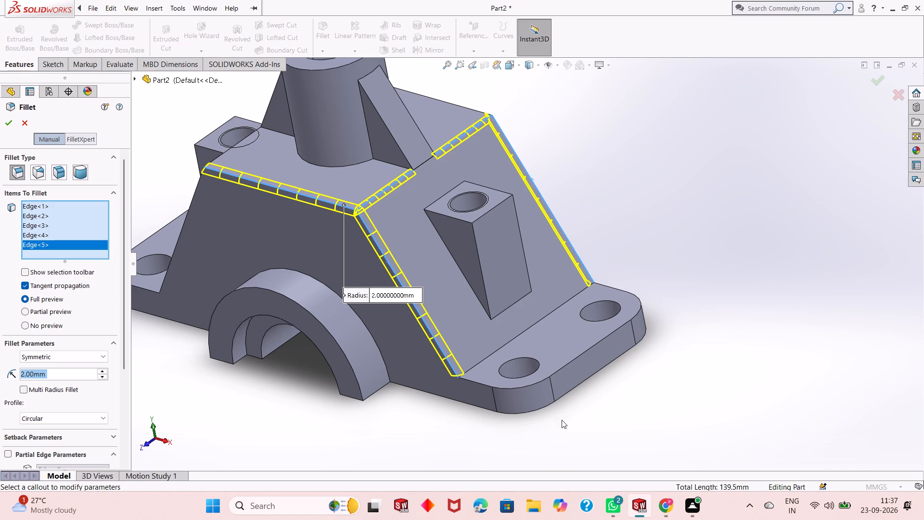
pyautogui.click(484, 383)
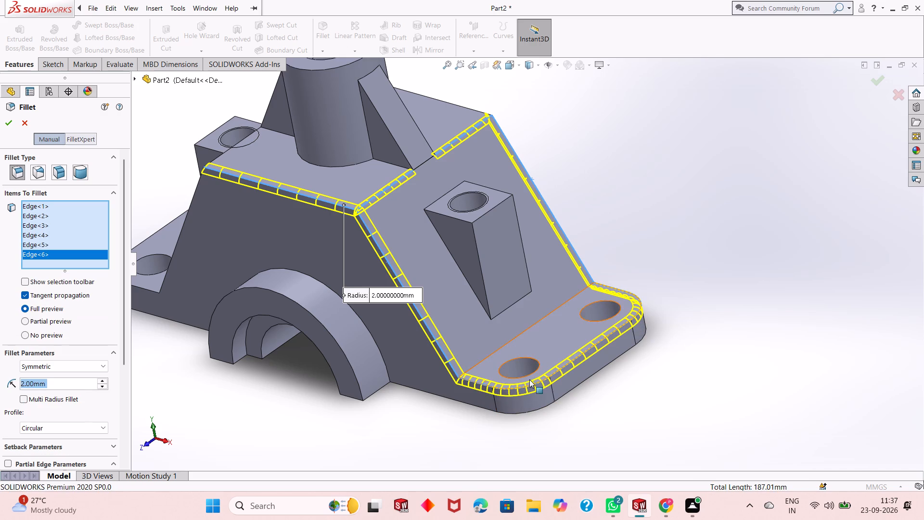
# Add the opposite top long edge and the origin-side top, slope and flange edges to the 2 mm fillet, and complete it.
pyautogui.scroll(1, 526, 271)
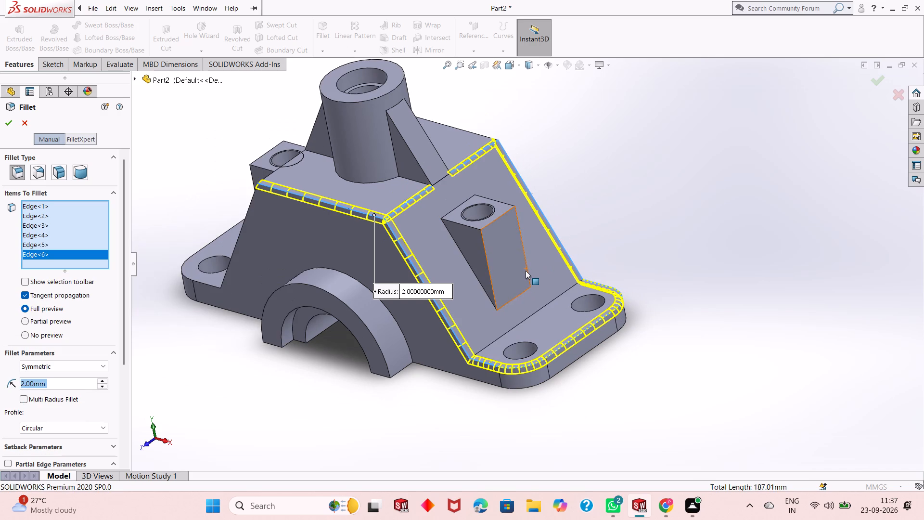
pyautogui.scroll(1, 526, 271)
pyautogui.scroll(1, 318, 261)
pyautogui.moveTo(318, 261); pyautogui.dragTo(530, 331, button='middle')
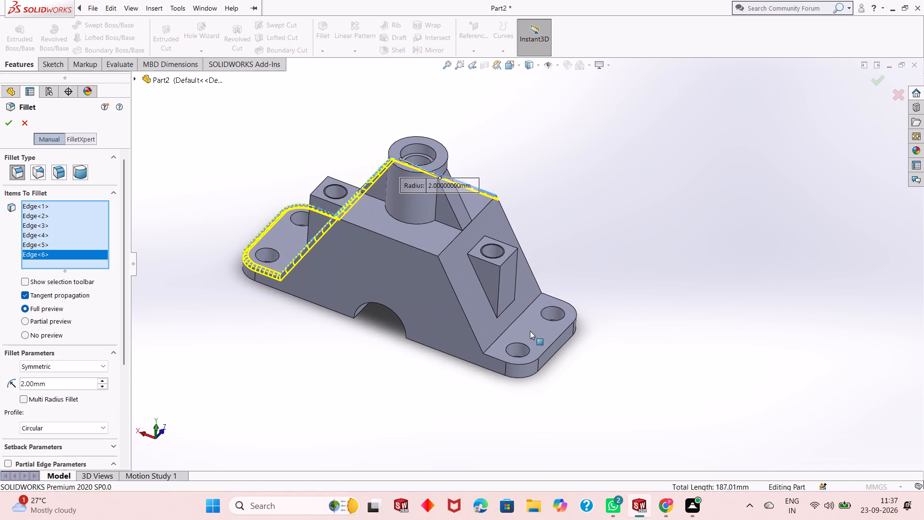
pyautogui.click(422, 249)
pyautogui.click(456, 238)
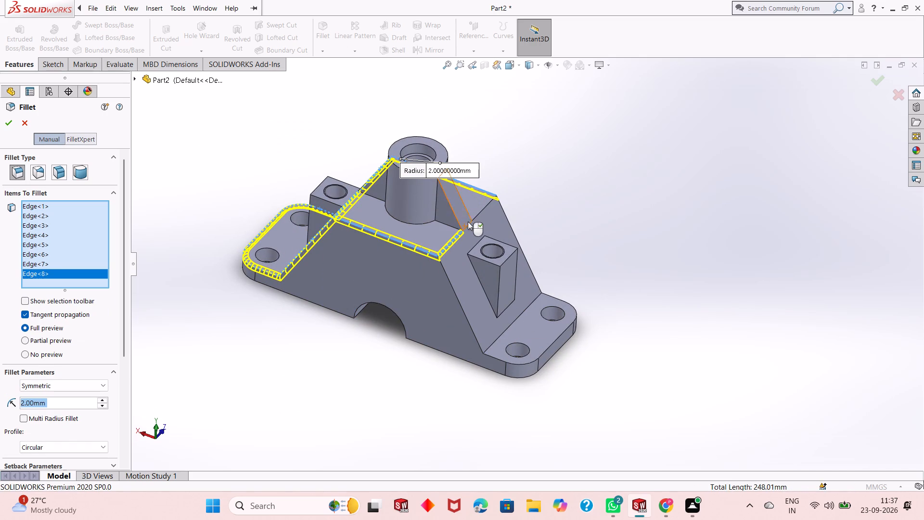
pyautogui.click(482, 210)
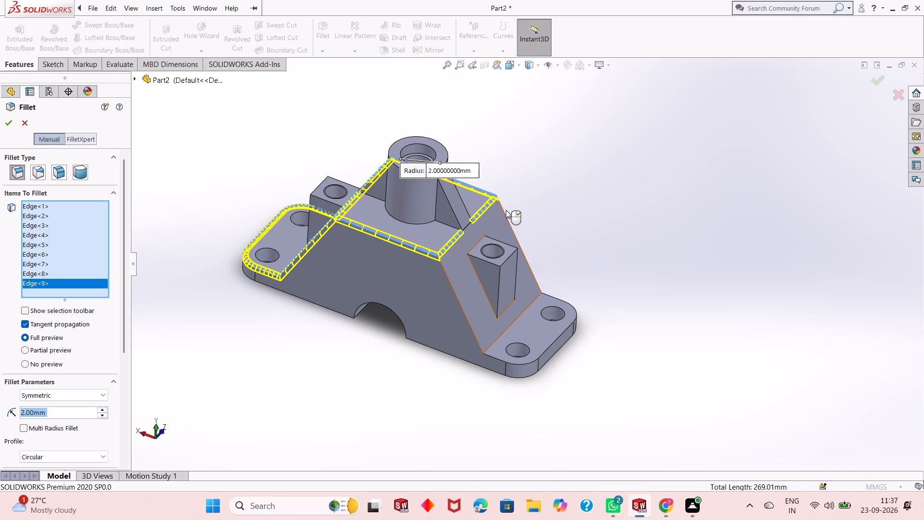
pyautogui.click(506, 213)
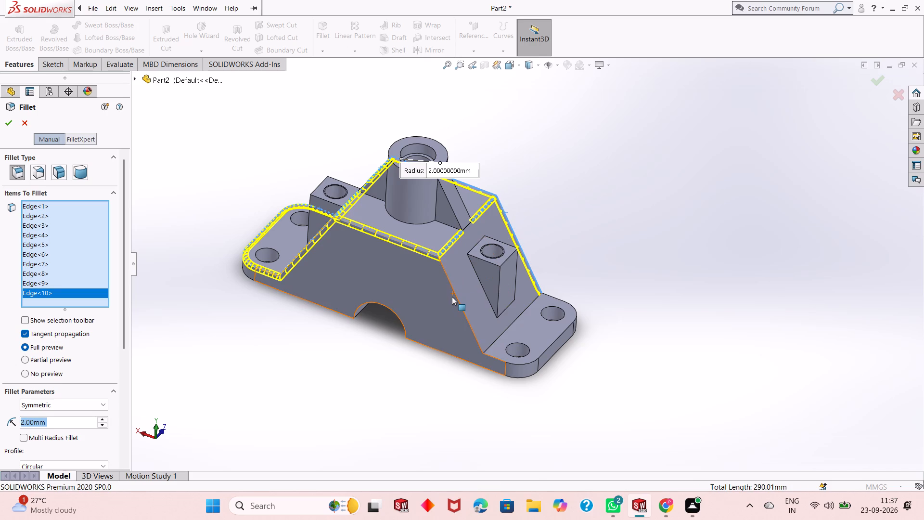
pyautogui.click(455, 294)
pyautogui.scroll(-2, 529, 310)
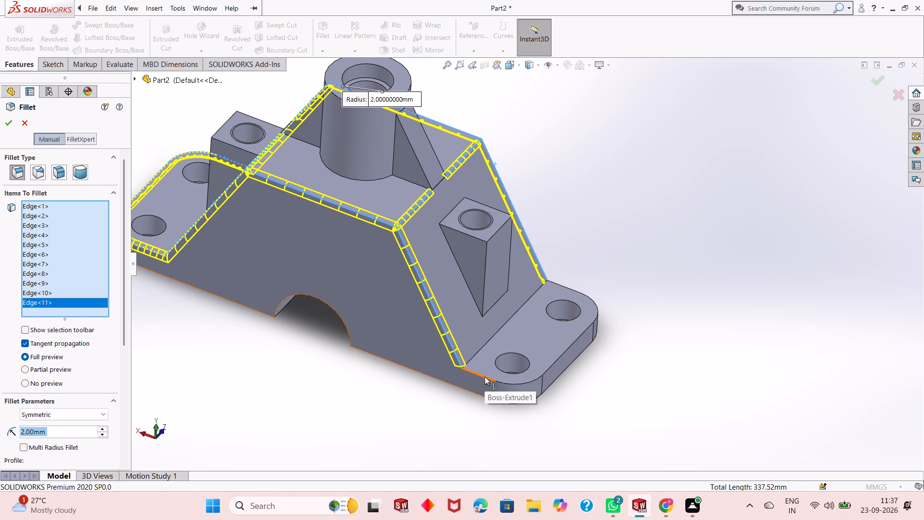
pyautogui.click(485, 377)
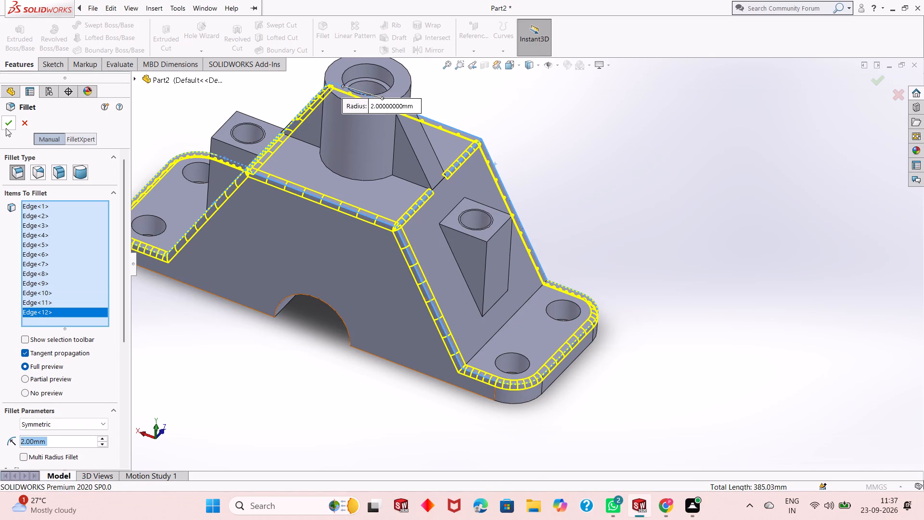
pyautogui.click(6, 128)
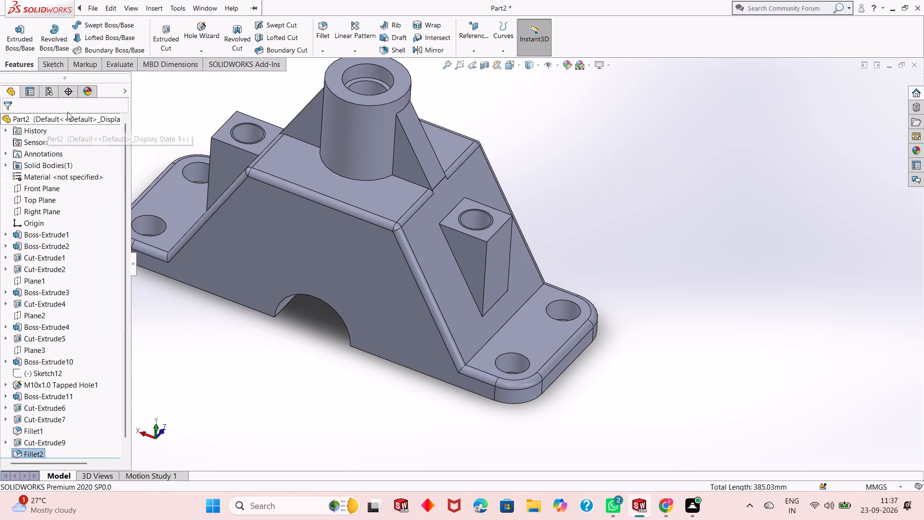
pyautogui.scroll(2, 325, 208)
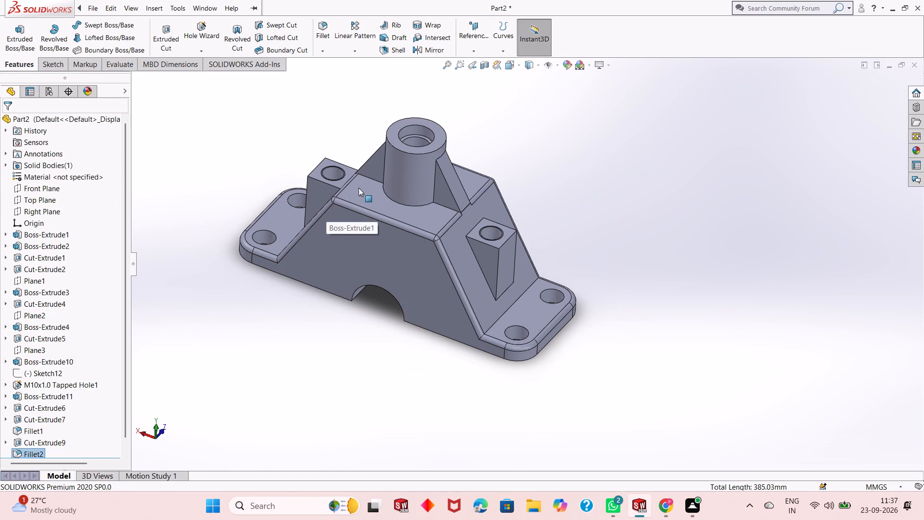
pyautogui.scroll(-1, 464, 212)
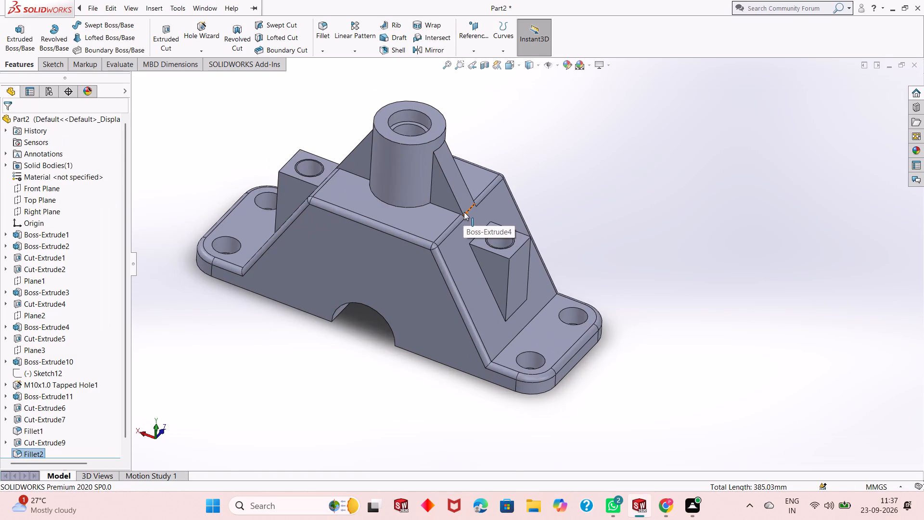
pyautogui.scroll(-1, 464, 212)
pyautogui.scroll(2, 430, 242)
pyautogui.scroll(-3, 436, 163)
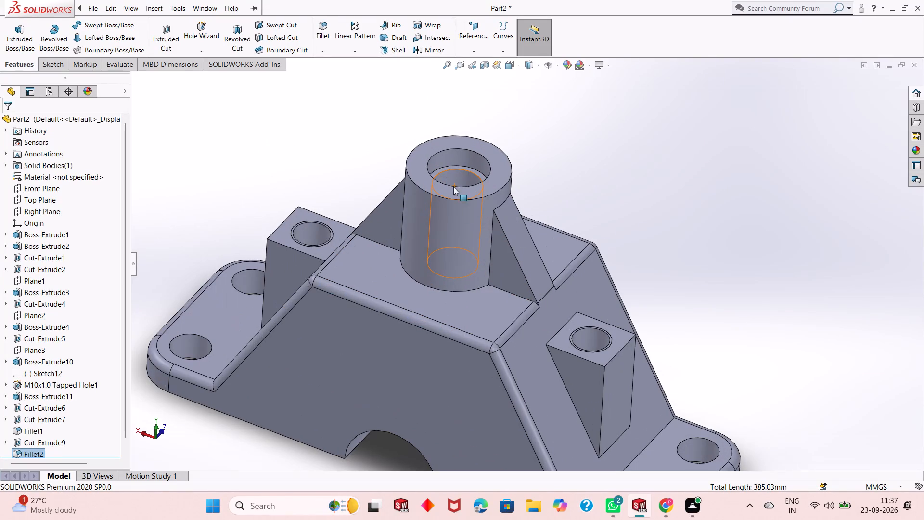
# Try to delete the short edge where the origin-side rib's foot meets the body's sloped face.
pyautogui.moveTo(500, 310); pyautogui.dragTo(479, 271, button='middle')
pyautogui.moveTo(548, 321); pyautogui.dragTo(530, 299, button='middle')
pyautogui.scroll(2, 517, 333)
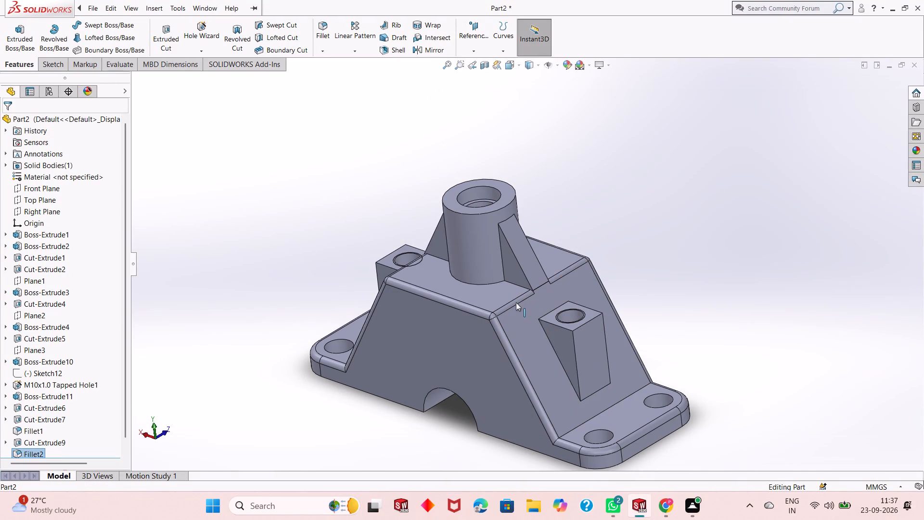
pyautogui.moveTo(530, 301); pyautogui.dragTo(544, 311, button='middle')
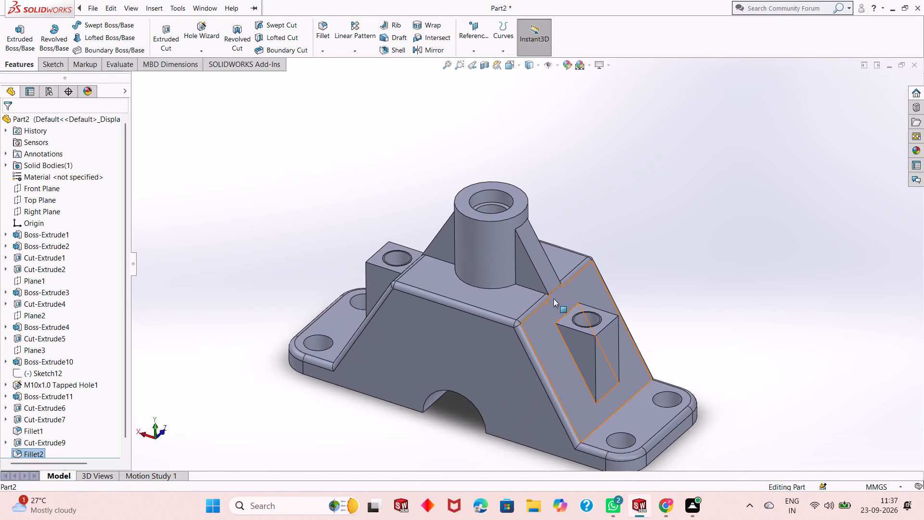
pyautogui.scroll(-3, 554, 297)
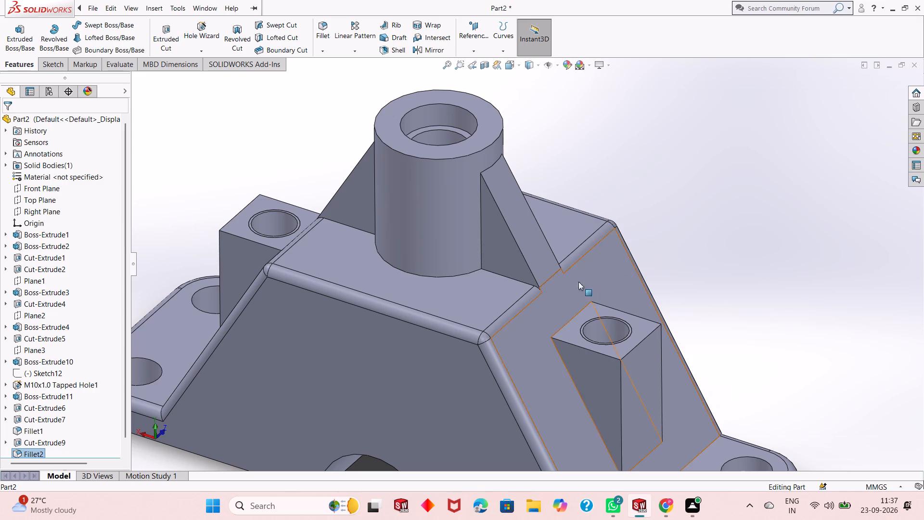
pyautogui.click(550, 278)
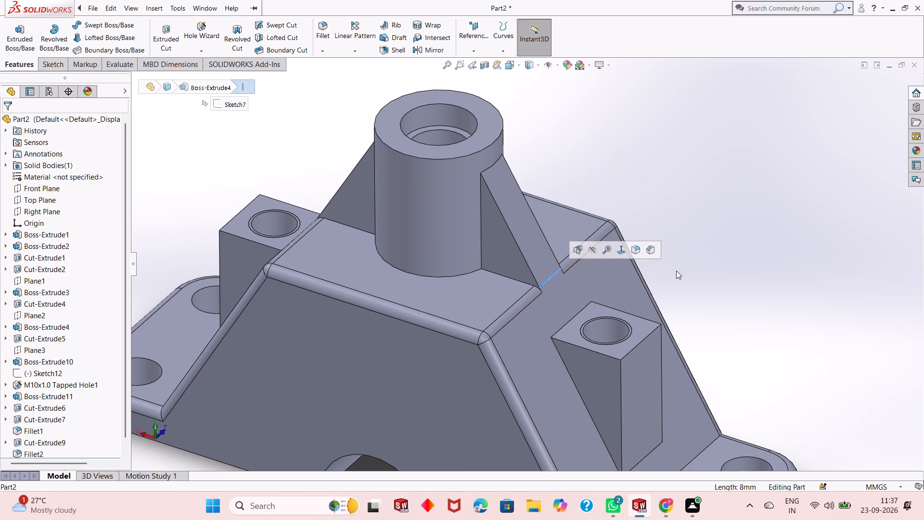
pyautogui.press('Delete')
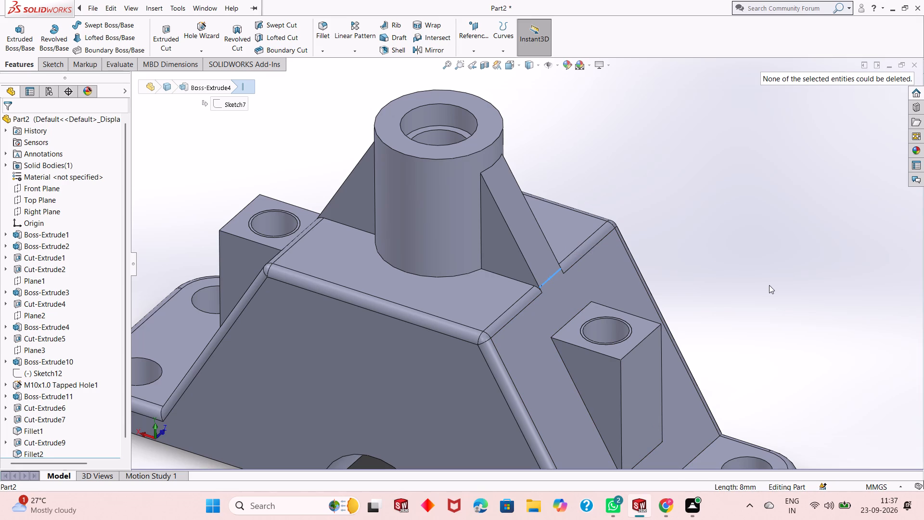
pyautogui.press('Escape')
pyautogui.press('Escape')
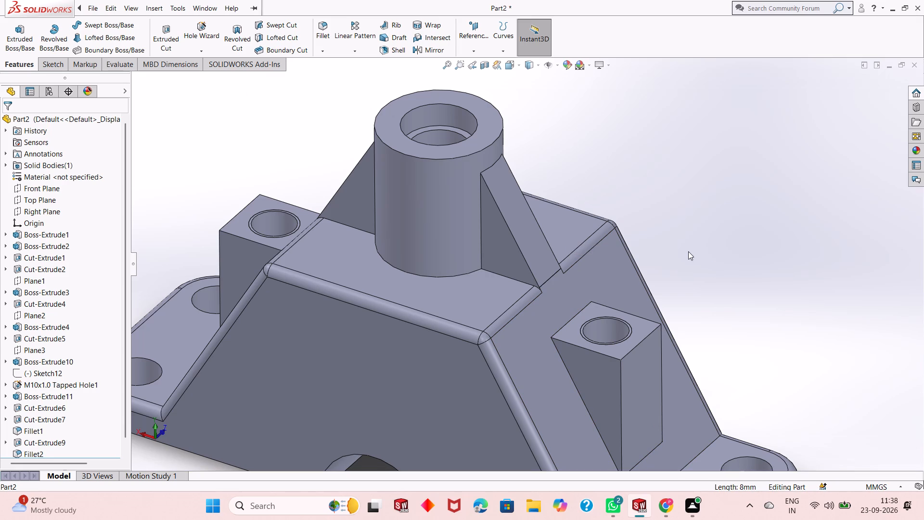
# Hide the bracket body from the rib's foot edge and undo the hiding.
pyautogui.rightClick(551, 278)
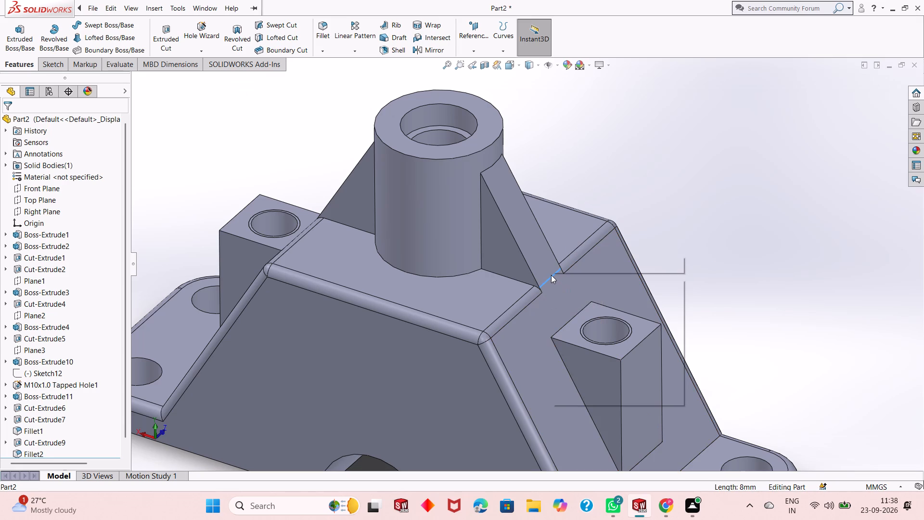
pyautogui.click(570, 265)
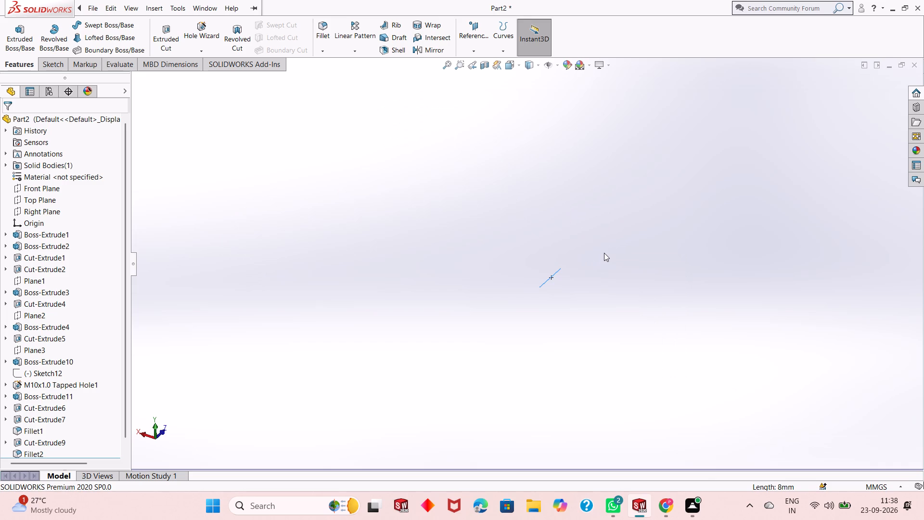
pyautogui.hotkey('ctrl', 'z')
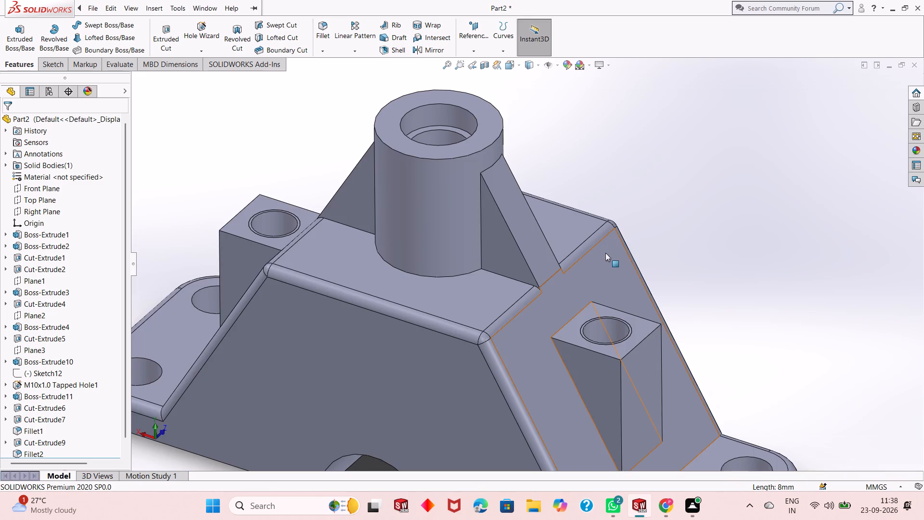
# Examine the rib's foot and the adjoining fillet ends on the body's top edge from several sides.
pyautogui.scroll(2, 530, 310)
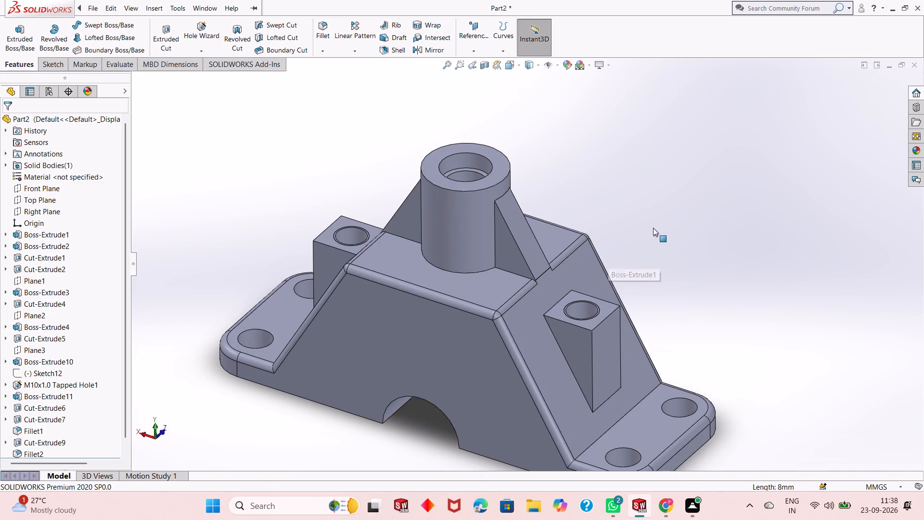
pyautogui.moveTo(489, 295); pyautogui.dragTo(570, 260, button='middle')
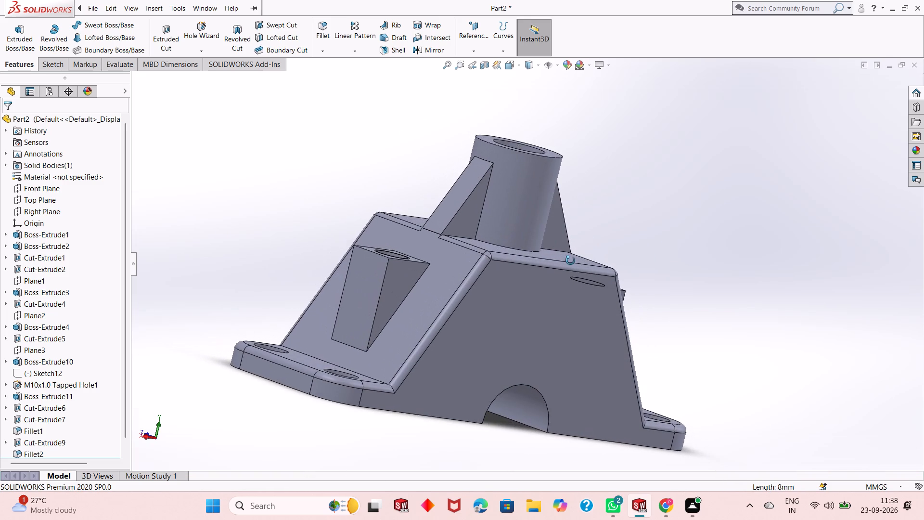
pyautogui.moveTo(570, 260); pyautogui.dragTo(461, 246, button='middle')
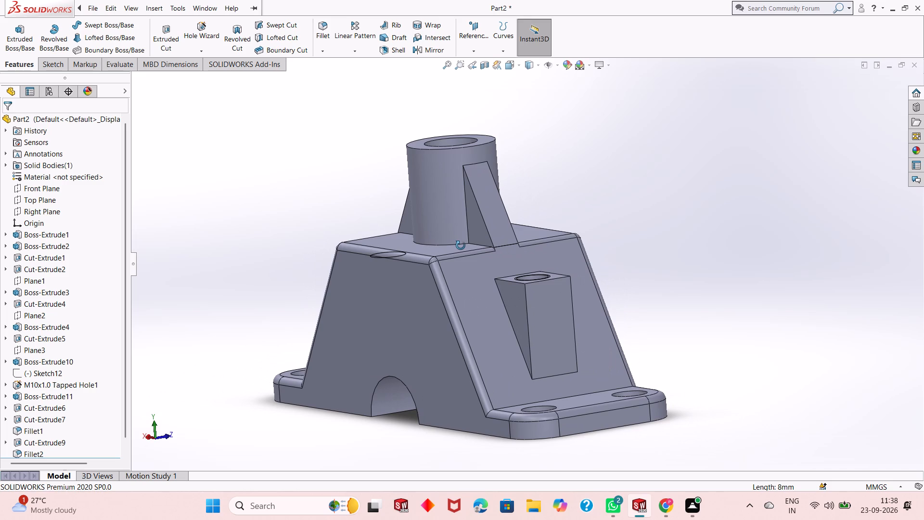
pyautogui.moveTo(461, 246); pyautogui.dragTo(459, 262, button='middle')
pyautogui.scroll(-4, 499, 229)
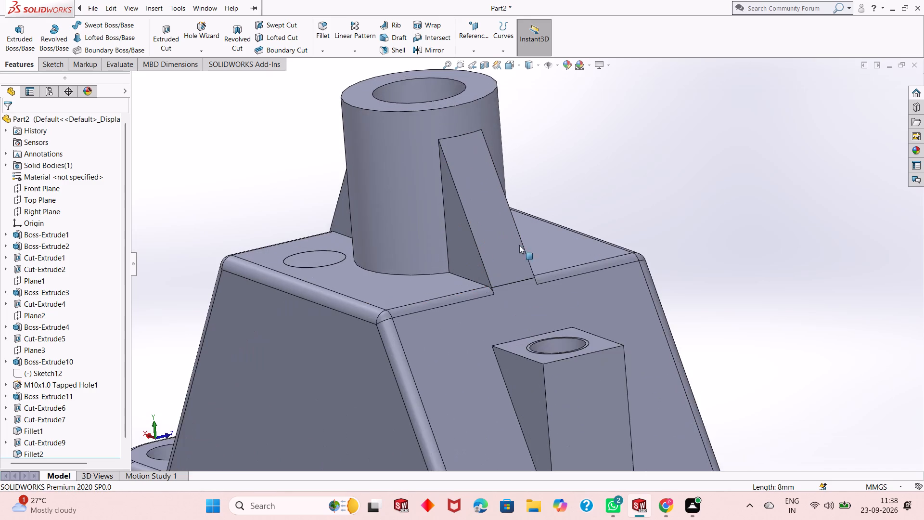
pyautogui.moveTo(601, 335); pyautogui.dragTo(662, 309, button='middle')
pyautogui.scroll(-6, 561, 278)
pyautogui.scroll(-4, 520, 254)
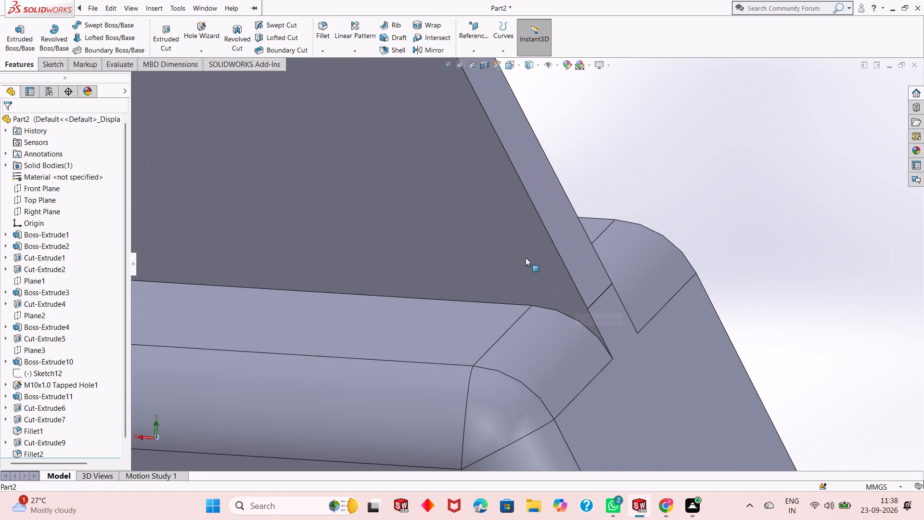
pyautogui.scroll(10, 579, 357)
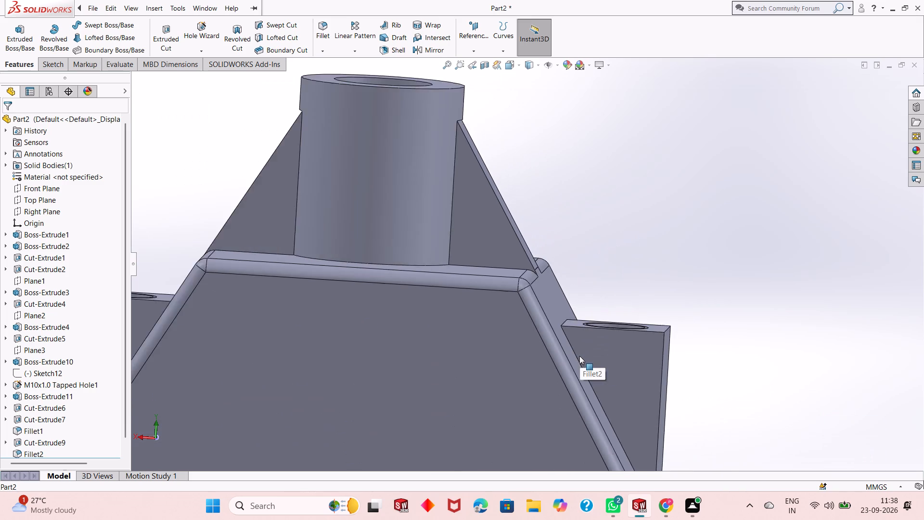
pyautogui.scroll(4, 579, 356)
pyautogui.scroll(-2, 451, 178)
pyautogui.scroll(2, 460, 217)
pyautogui.moveTo(680, 298); pyautogui.dragTo(633, 340, button='middle')
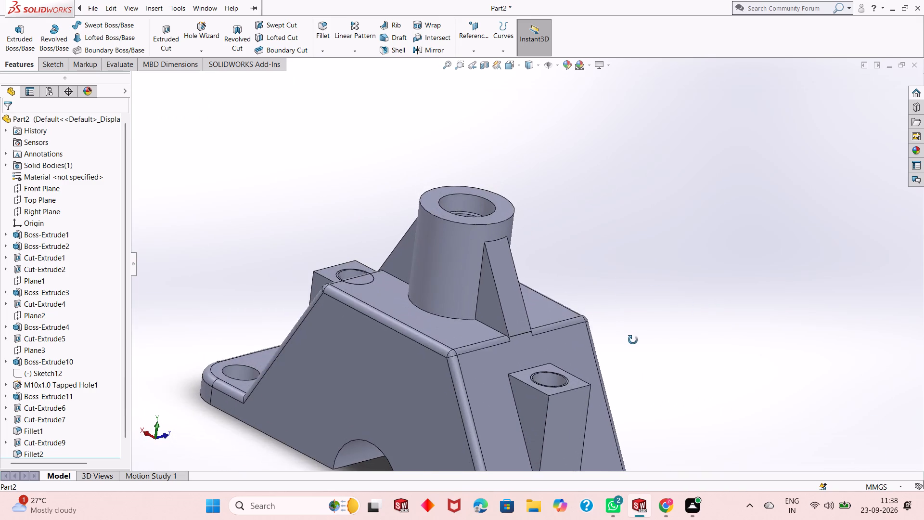
pyautogui.moveTo(633, 340); pyautogui.dragTo(633, 349, button='middle')
pyautogui.scroll(1, 524, 334)
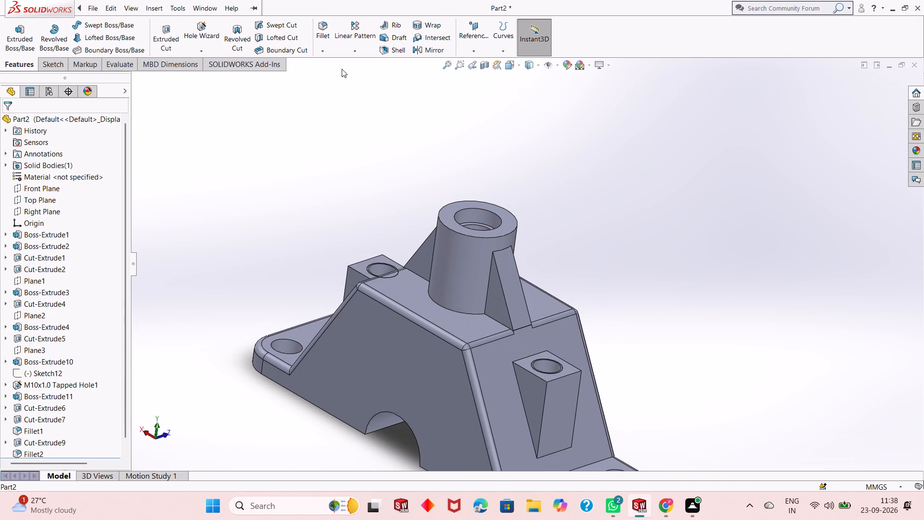
# Set up a 2 mm fillet on both base arcs of the cylindrical boss and the bottom and vertical edges of the origin-side rib.
pyautogui.click(329, 26)
pyautogui.click(443, 307)
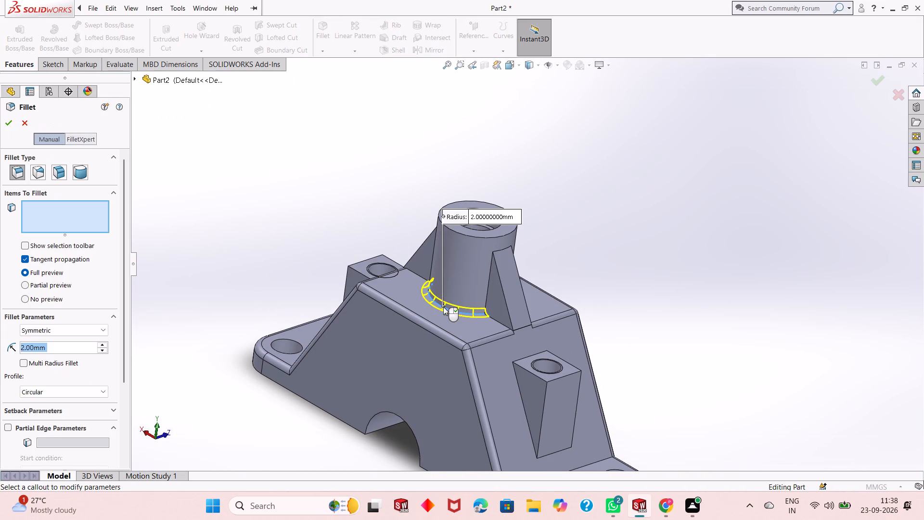
pyautogui.moveTo(580, 308); pyautogui.dragTo(514, 308, button='middle')
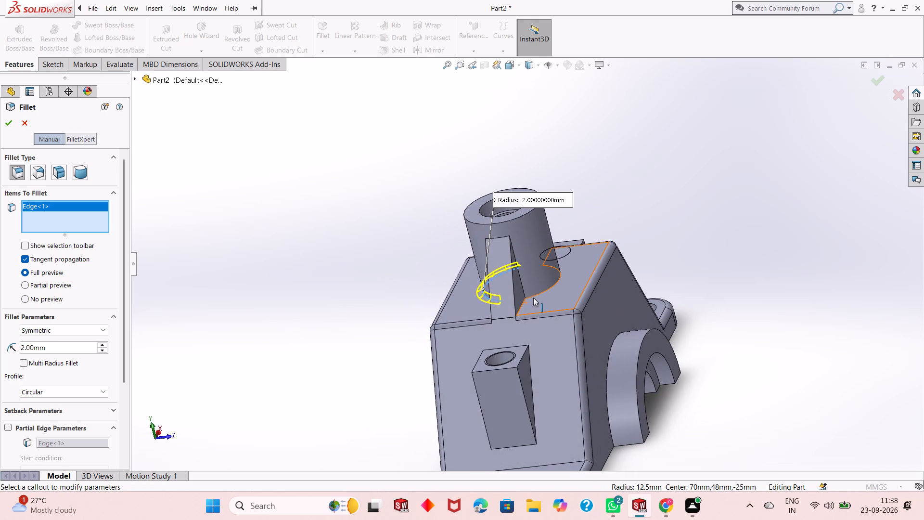
pyautogui.click(533, 298)
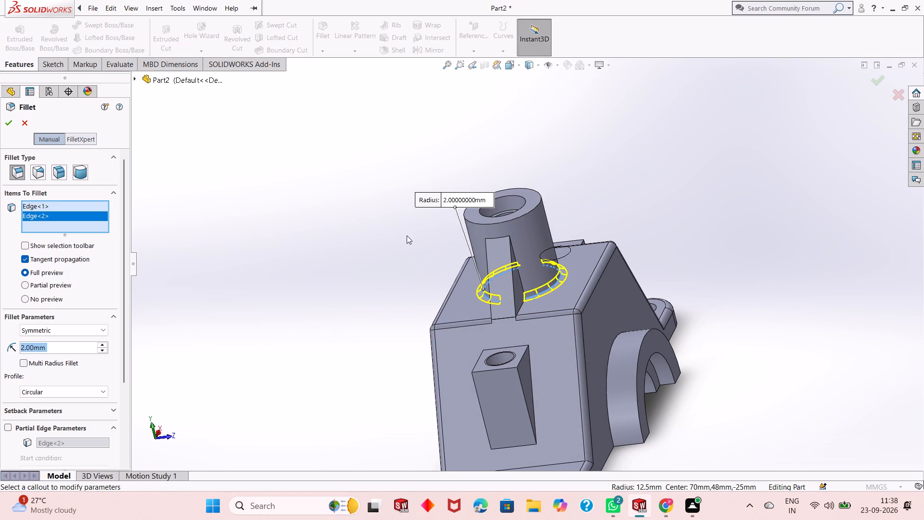
pyautogui.moveTo(453, 301); pyautogui.dragTo(523, 292, button='middle')
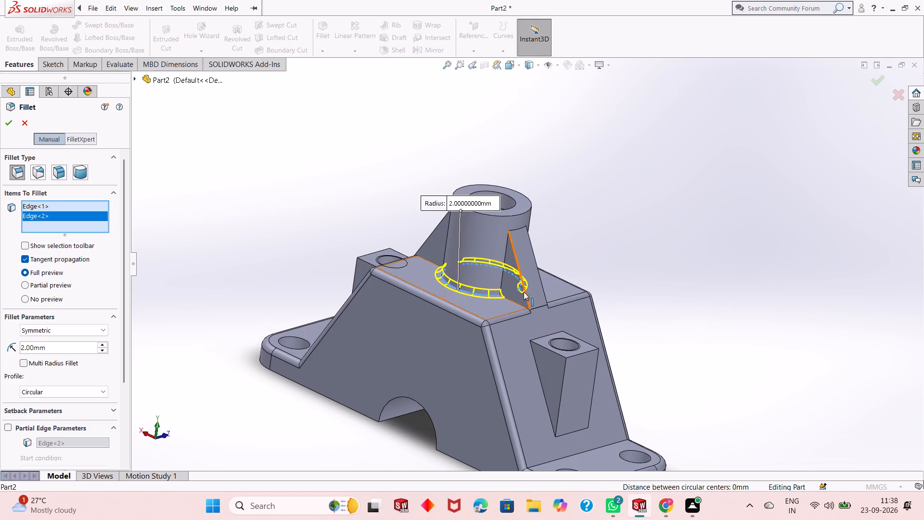
pyautogui.click(514, 303)
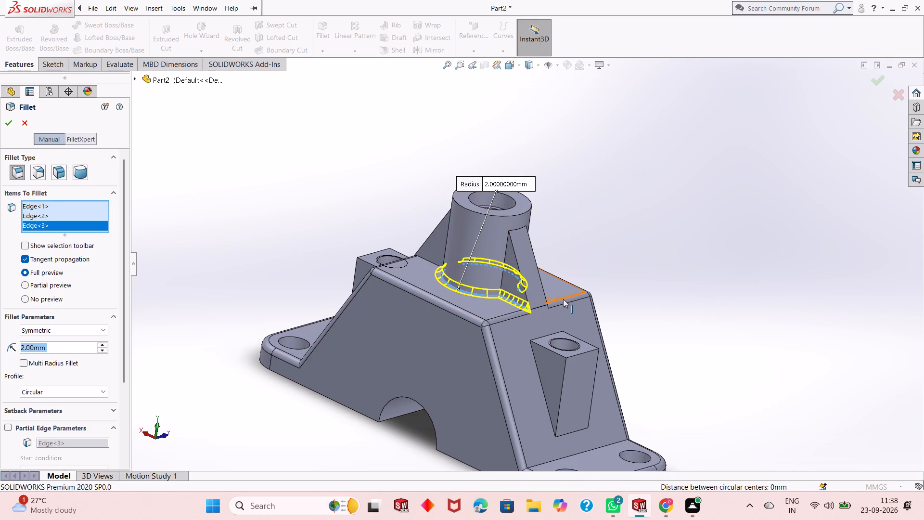
pyautogui.moveTo(564, 302); pyautogui.dragTo(481, 328, button='middle')
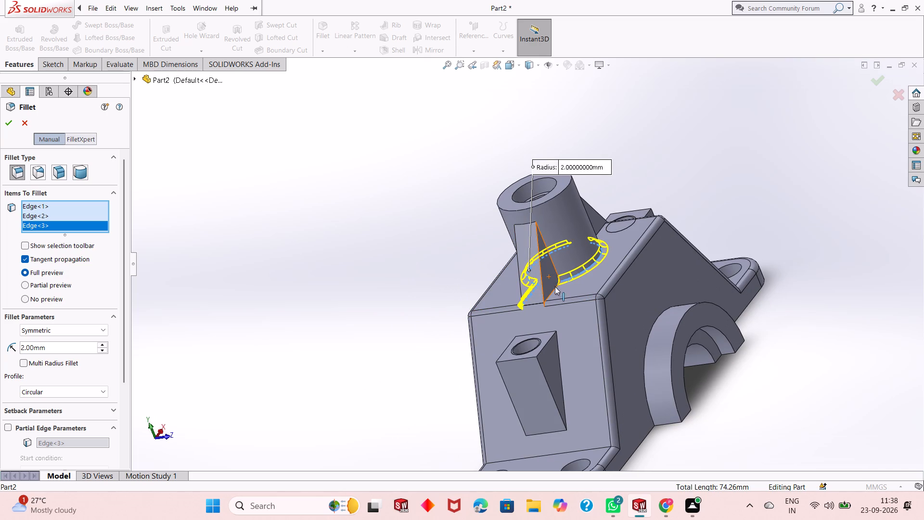
pyautogui.click(554, 290)
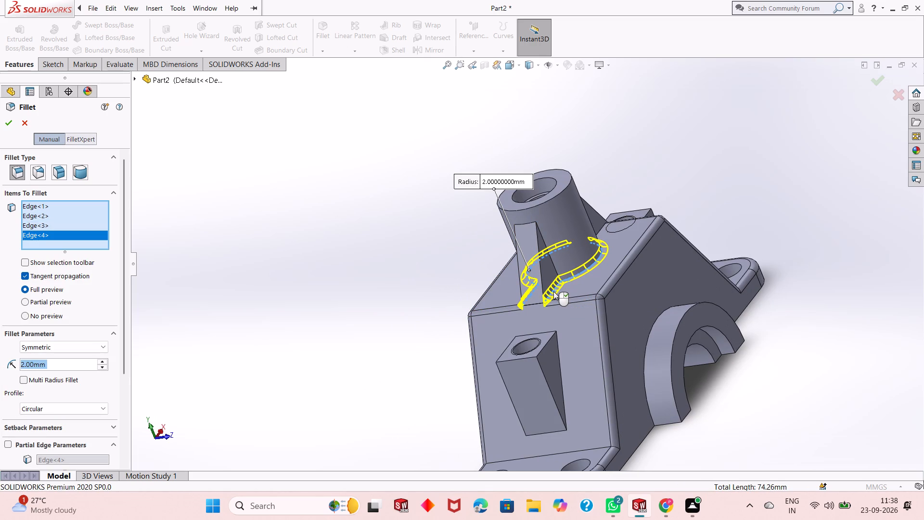
pyautogui.moveTo(547, 268); pyautogui.dragTo(654, 214, button='middle')
pyautogui.scroll(-5, 547, 252)
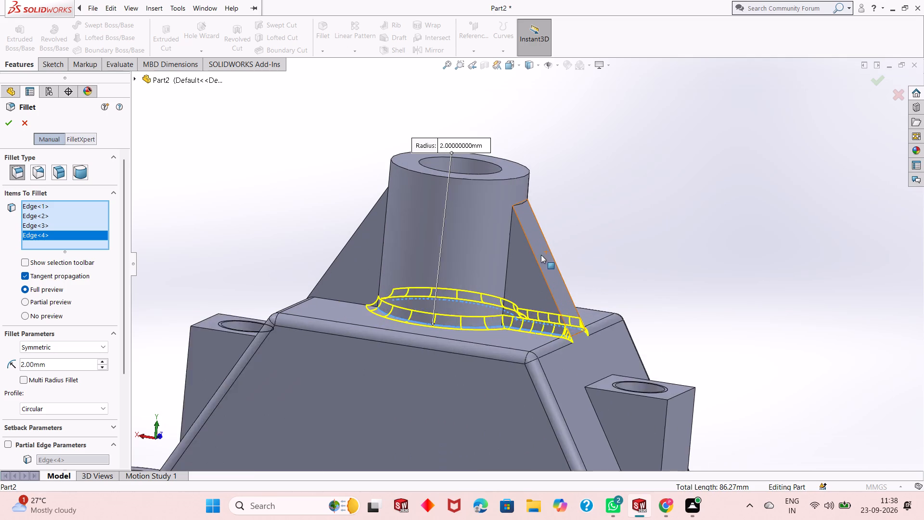
pyautogui.click(487, 274)
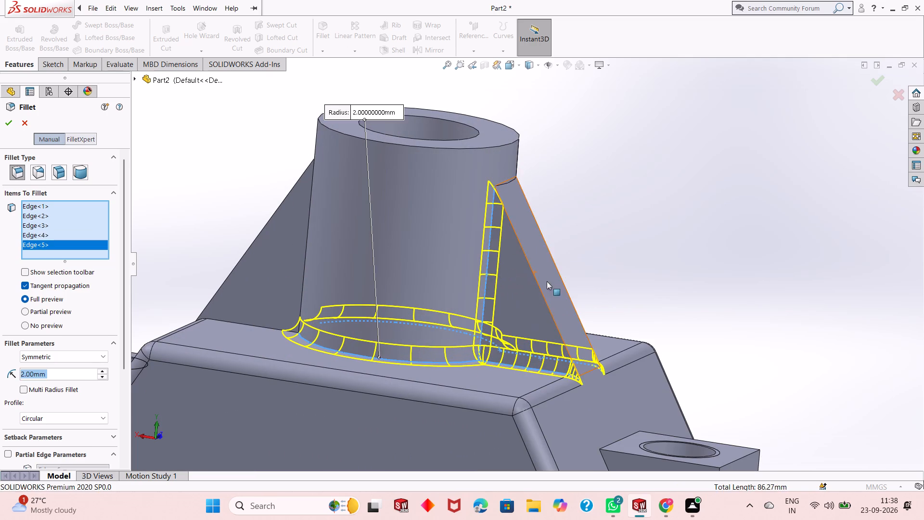
pyautogui.moveTo(547, 281); pyautogui.dragTo(399, 350, button='middle')
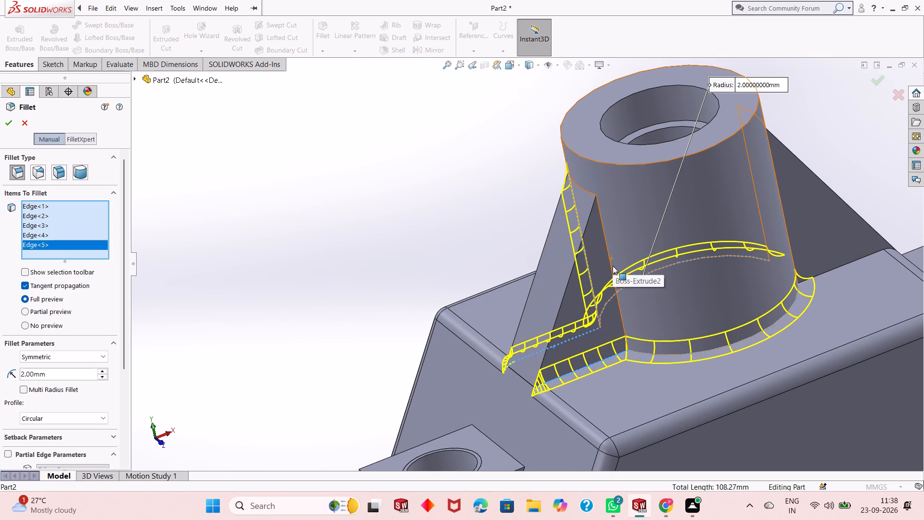
pyautogui.click(612, 267)
# Add both vertical and both bottom edges of the opposite rib to the 2 mm fillet, and complete it.
pyautogui.scroll(3, 541, 287)
pyautogui.moveTo(536, 311); pyautogui.dragTo(313, 282, button='middle')
pyautogui.scroll(1, 365, 341)
pyautogui.moveTo(367, 343); pyautogui.dragTo(429, 323, button='middle')
pyautogui.scroll(1, 429, 323)
pyautogui.scroll(-4, 312, 297)
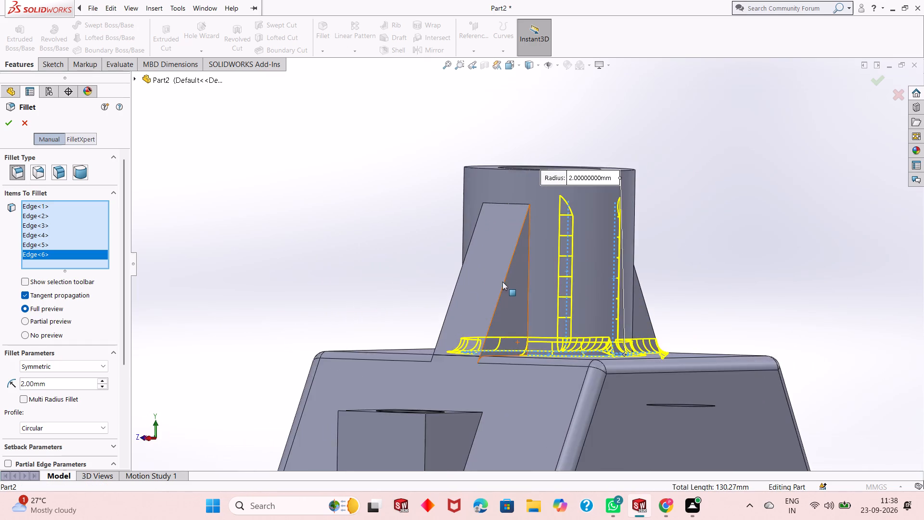
pyautogui.scroll(-2, 509, 279)
pyautogui.moveTo(521, 305); pyautogui.dragTo(500, 339, button='middle')
pyautogui.moveTo(499, 341); pyautogui.dragTo(478, 352, button='middle')
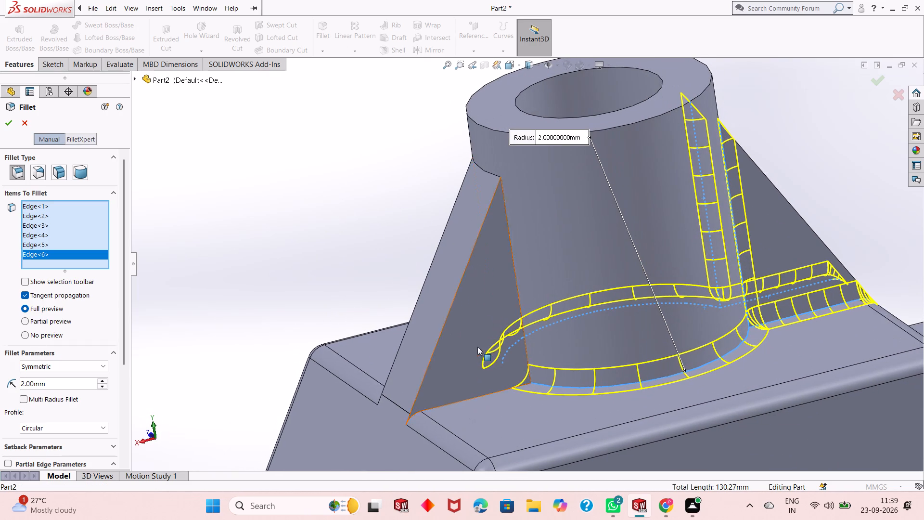
pyautogui.scroll(1, 477, 335)
pyautogui.click(518, 277)
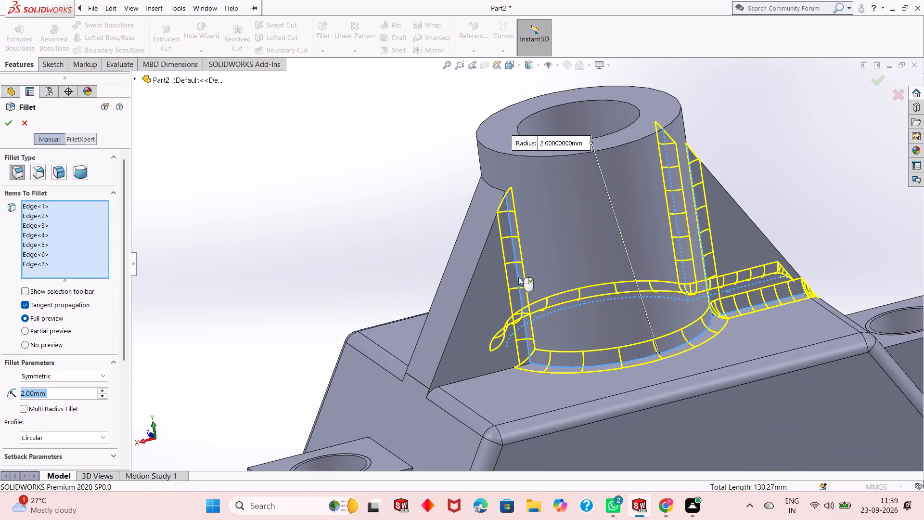
pyautogui.click(493, 372)
pyautogui.moveTo(483, 383); pyautogui.dragTo(631, 354, button='middle')
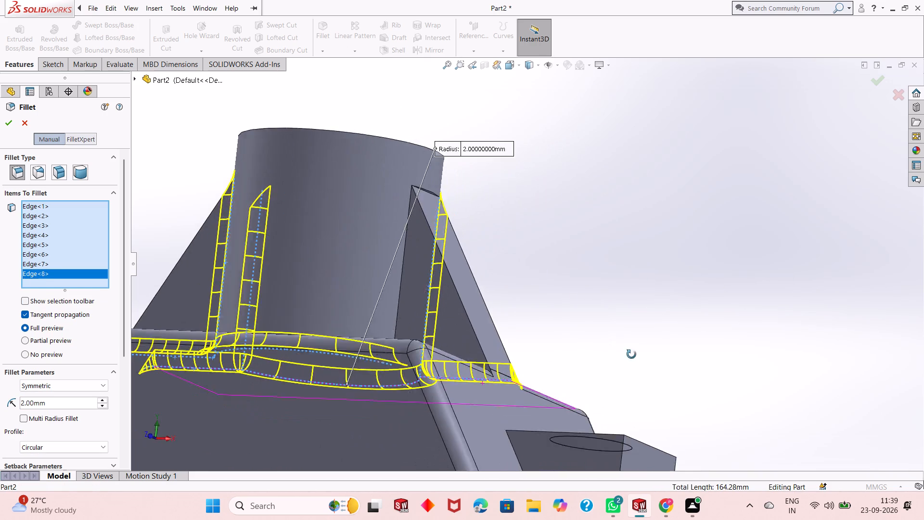
pyautogui.moveTo(631, 354); pyautogui.dragTo(618, 403, button='middle')
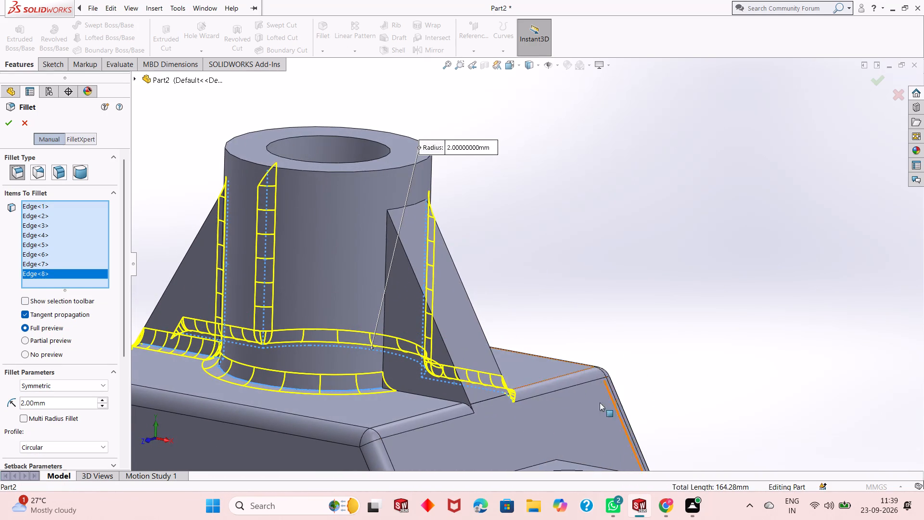
pyautogui.click(386, 261)
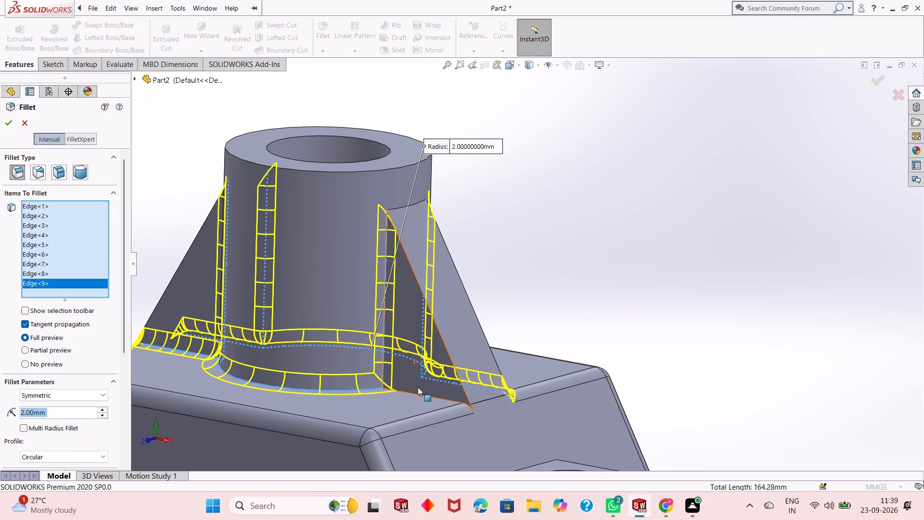
pyautogui.click(427, 396)
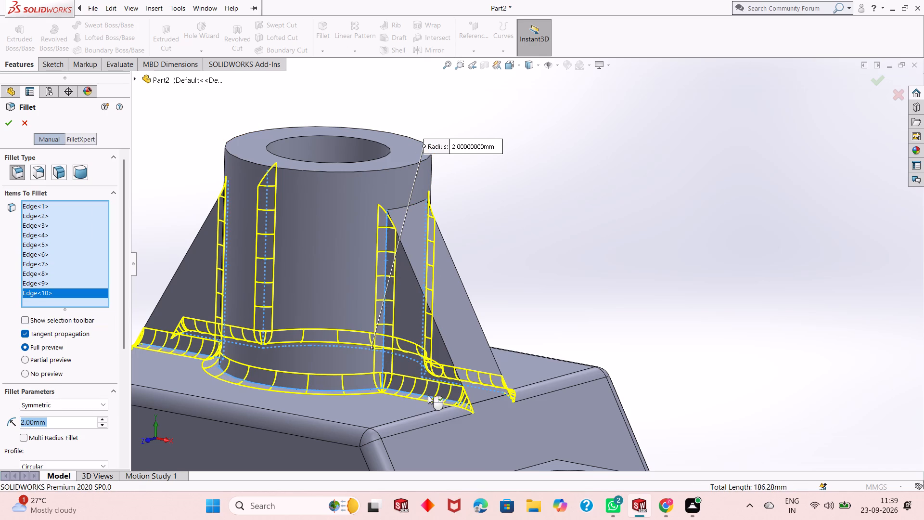
pyautogui.click(5, 124)
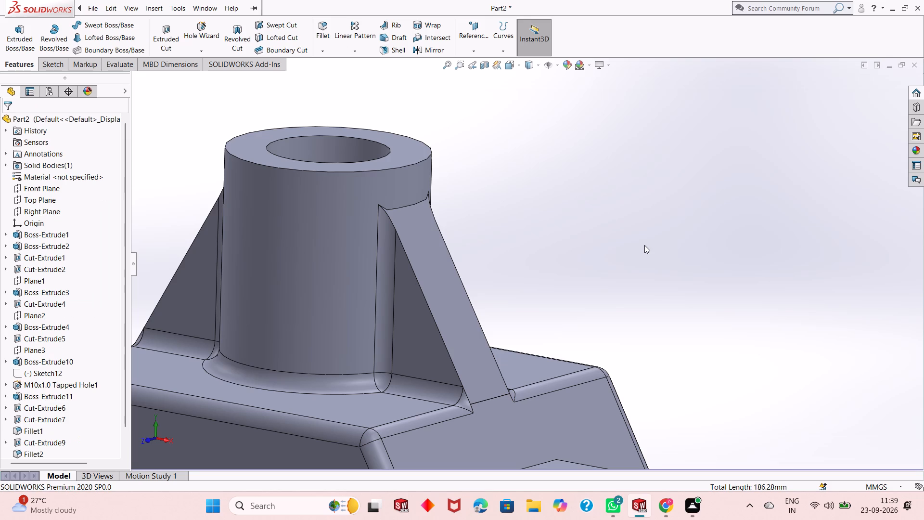
# Apply a 2 mm fillet to the outer arc where the semicircular bearing boss meets the bracket body's face.
pyautogui.scroll(3, 424, 306)
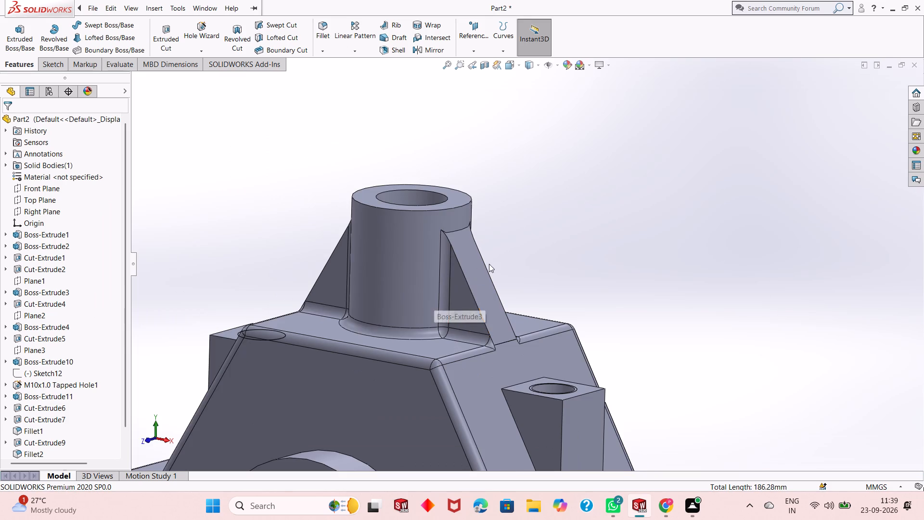
pyautogui.moveTo(503, 264); pyautogui.dragTo(597, 228, button='middle')
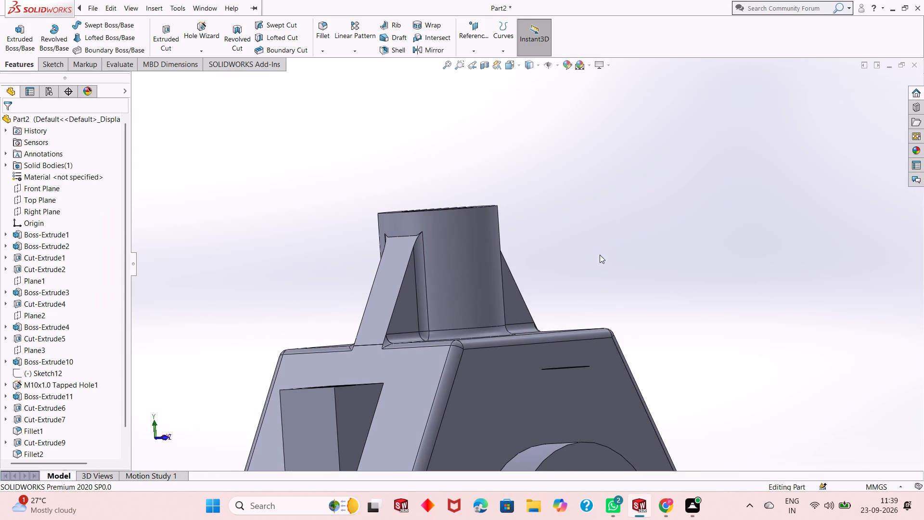
pyautogui.scroll(2, 465, 344)
pyautogui.scroll(-1, 573, 332)
pyautogui.moveTo(570, 336); pyautogui.dragTo(510, 376, button='middle')
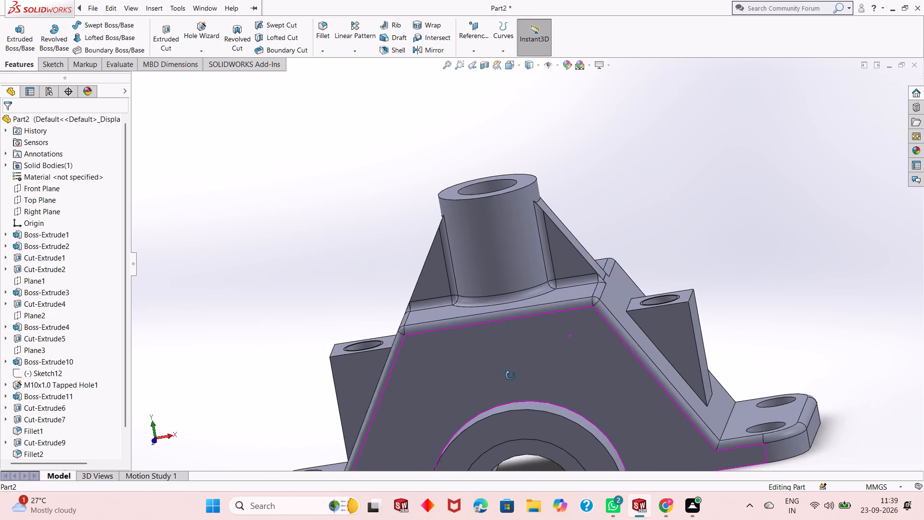
pyautogui.moveTo(510, 376); pyautogui.dragTo(504, 379, button='middle')
pyautogui.scroll(2, 501, 367)
pyautogui.moveTo(501, 358); pyautogui.dragTo(459, 391, button='middle')
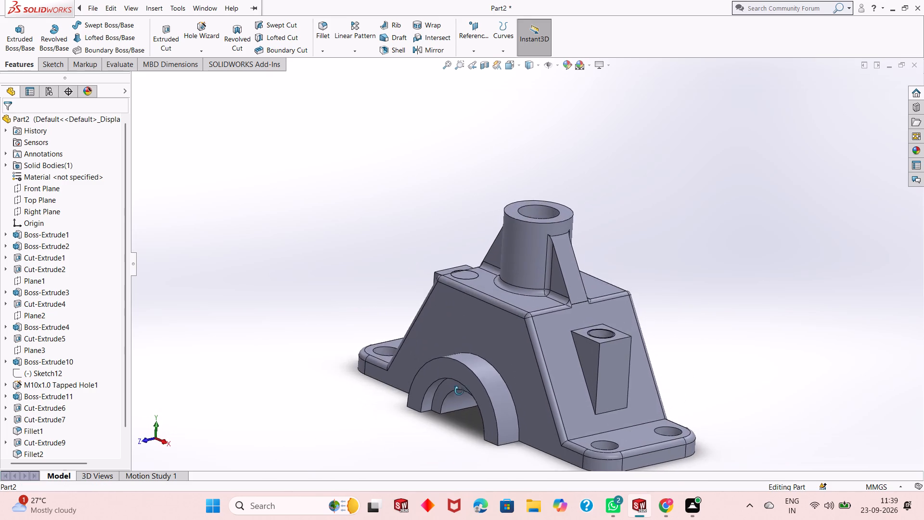
pyautogui.moveTo(459, 391); pyautogui.dragTo(459, 392, button='middle')
pyautogui.click(331, 35)
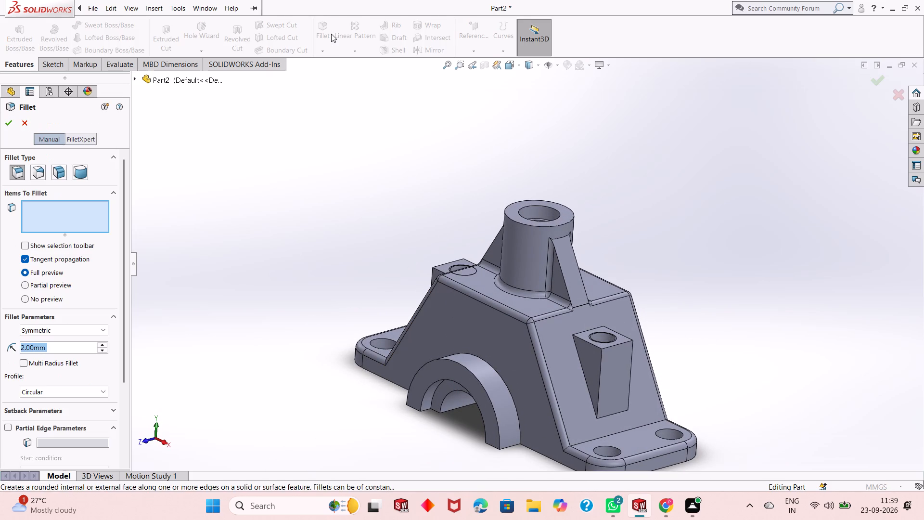
pyautogui.click(512, 398)
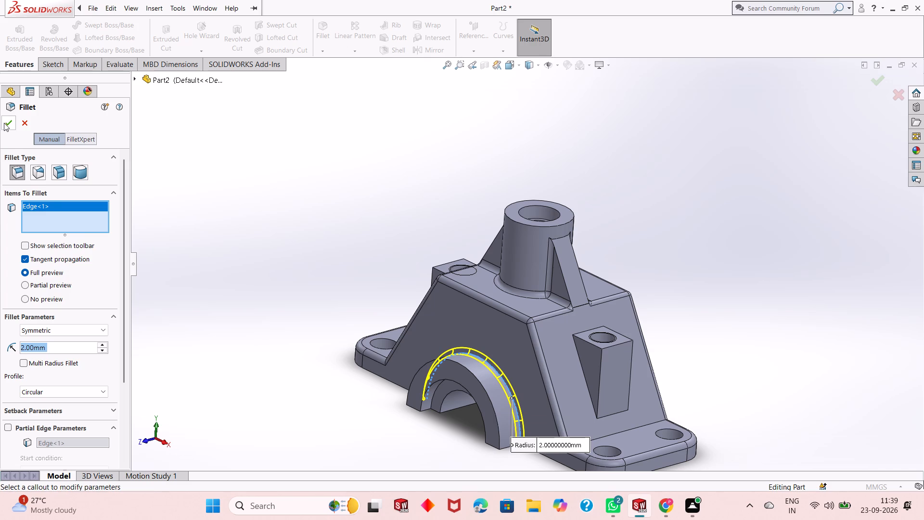
pyautogui.click(4, 123)
pyautogui.click(361, 196)
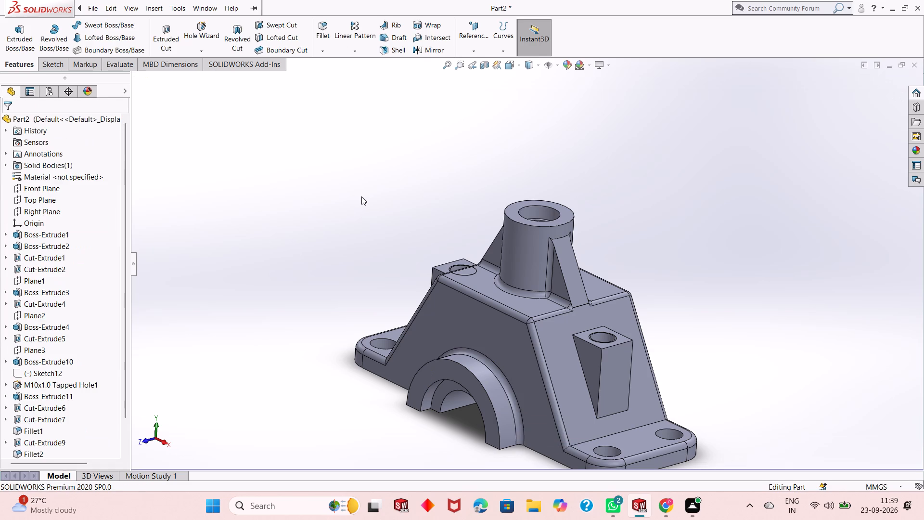
# Fillet the drilled block on the nearby sloped face by 2 mm, covering one side face, its sloped joint, top edges and vertical edges.
pyautogui.click(325, 33)
pyautogui.scroll(-2, 685, 439)
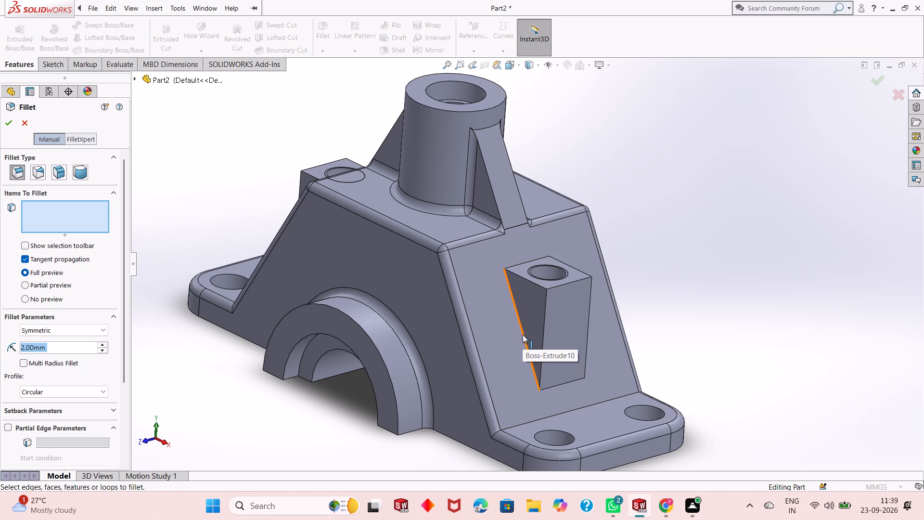
pyautogui.click(523, 335)
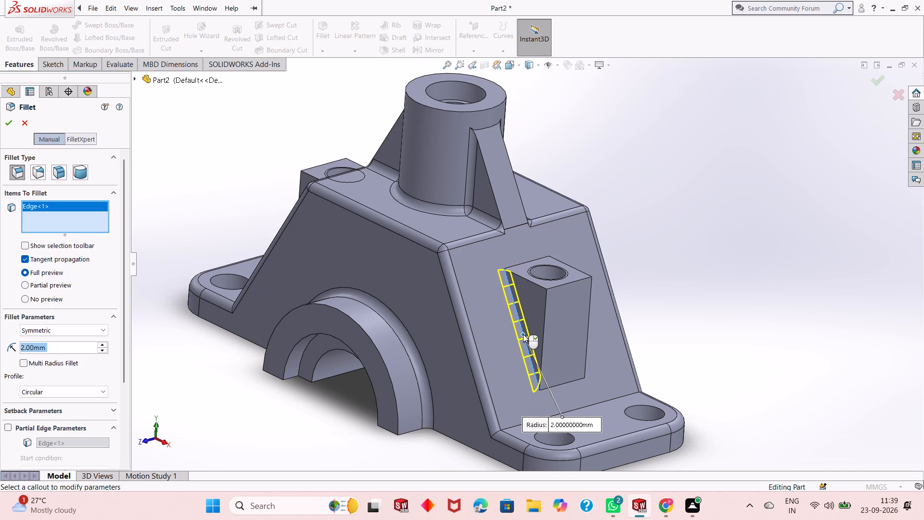
pyautogui.click(545, 287)
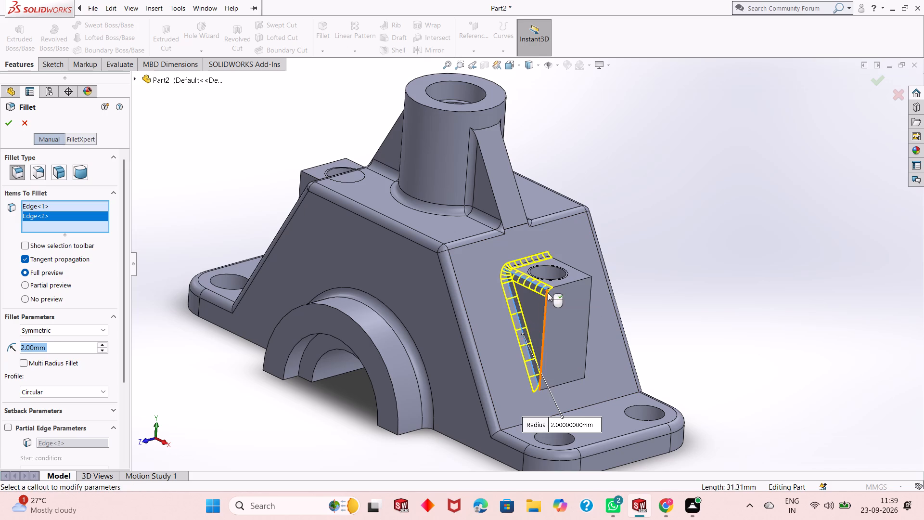
pyautogui.click(542, 312)
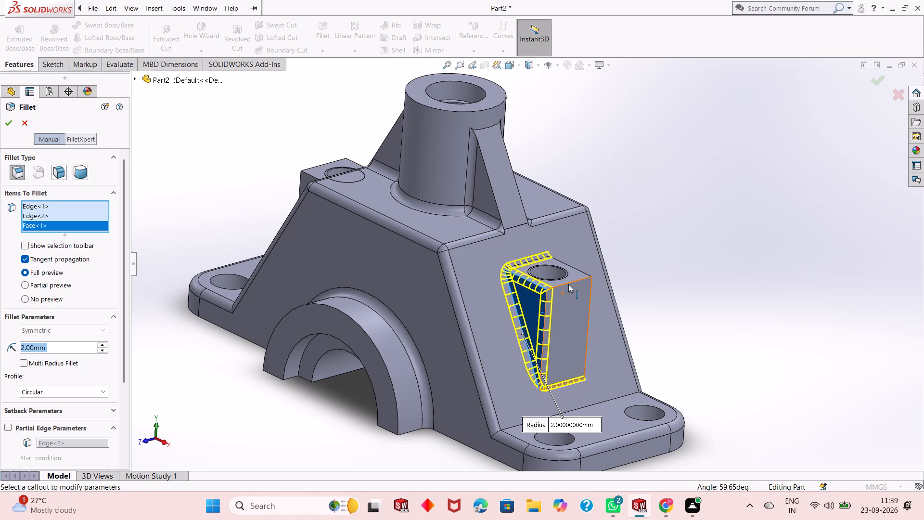
pyautogui.click(568, 284)
pyautogui.click(590, 314)
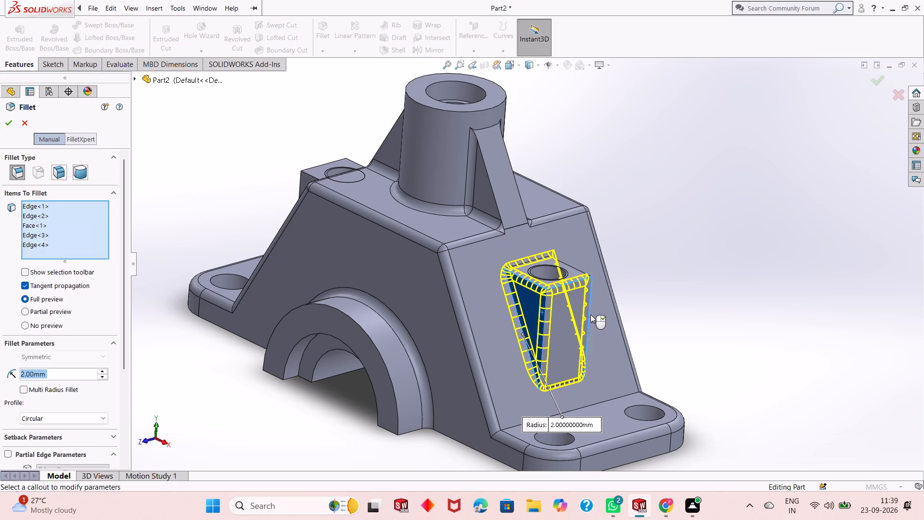
pyautogui.moveTo(607, 330); pyautogui.dragTo(523, 350, button='middle')
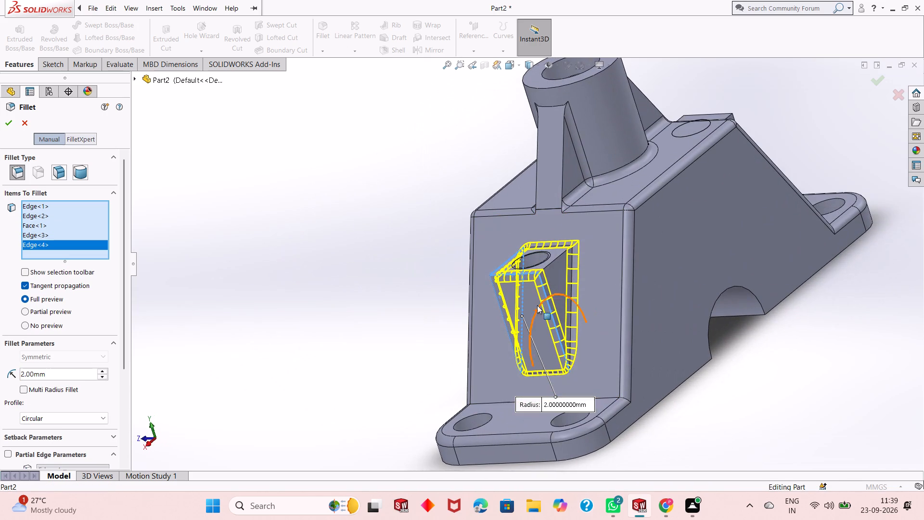
pyautogui.click(554, 259)
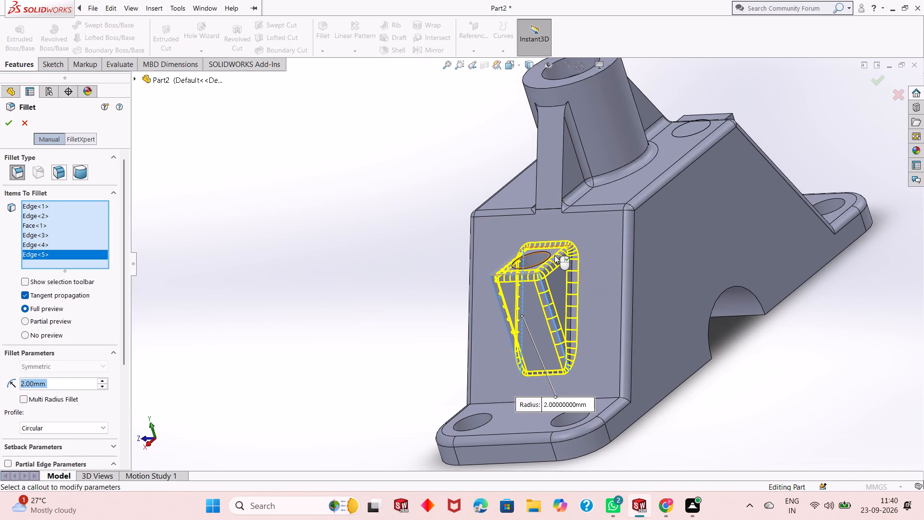
pyautogui.click(6, 126)
pyautogui.click(339, 251)
# Fillet the drilled block on the opposite sloped face by 2 mm along one sloped joint edge, three top edges and both outer vertical edges.
pyautogui.moveTo(415, 271); pyautogui.dragTo(499, 216, button='middle')
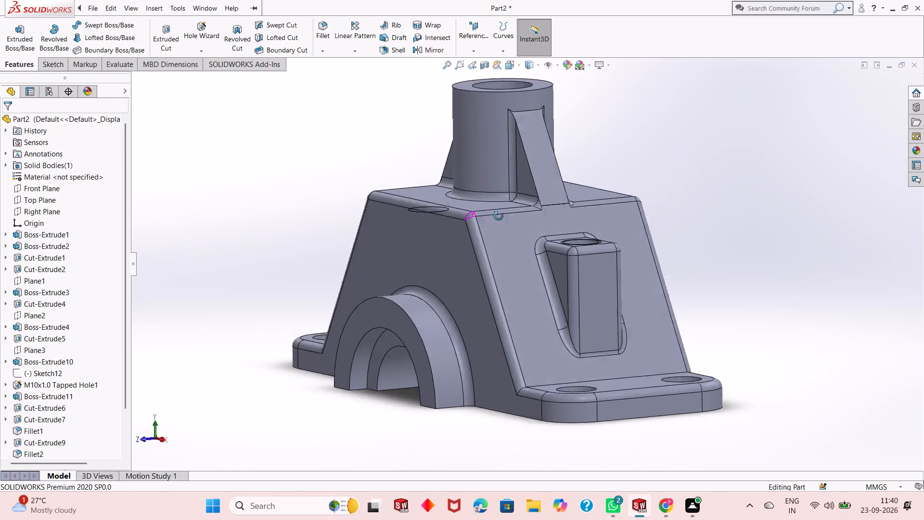
pyautogui.moveTo(499, 216); pyautogui.dragTo(541, 268, button='middle')
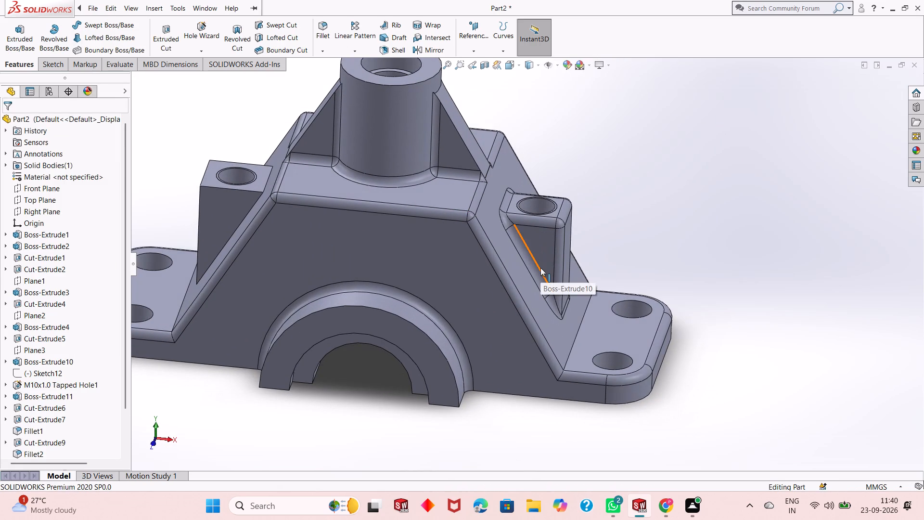
pyautogui.scroll(1, 324, 272)
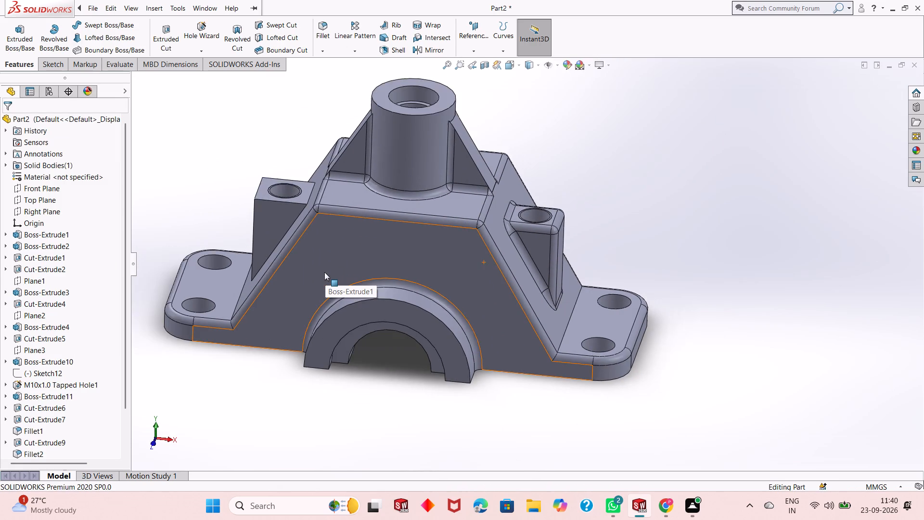
pyautogui.scroll(1, 324, 272)
pyautogui.scroll(-2, 504, 211)
pyautogui.moveTo(490, 251); pyautogui.dragTo(464, 225, button='middle')
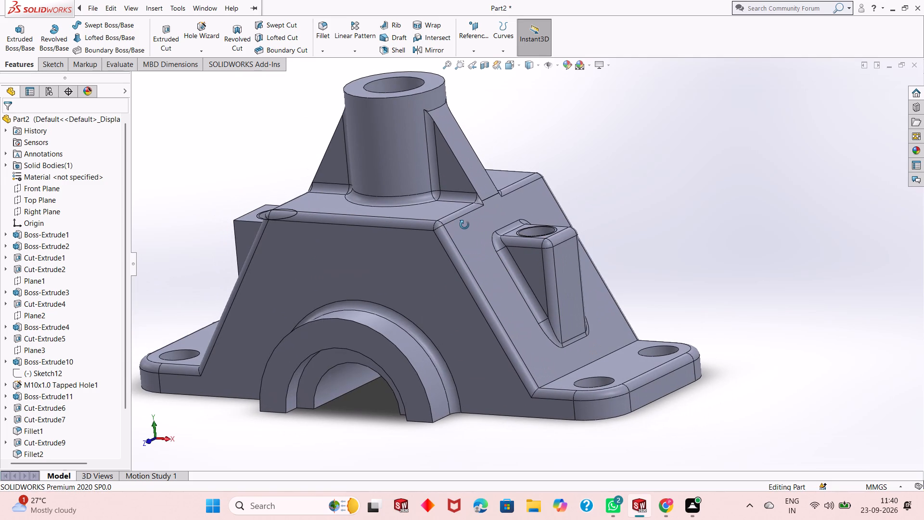
pyautogui.moveTo(464, 225); pyautogui.dragTo(255, 319, button='middle')
pyautogui.click(459, 120)
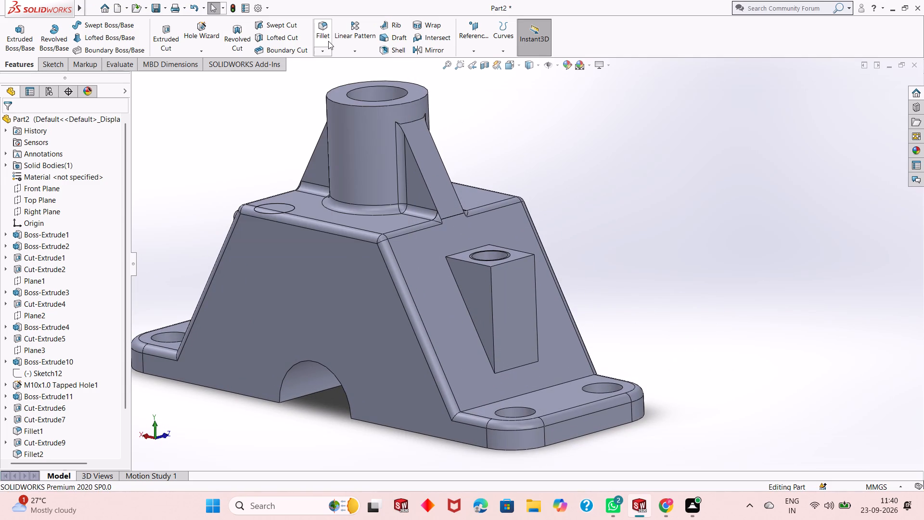
pyautogui.click(328, 41)
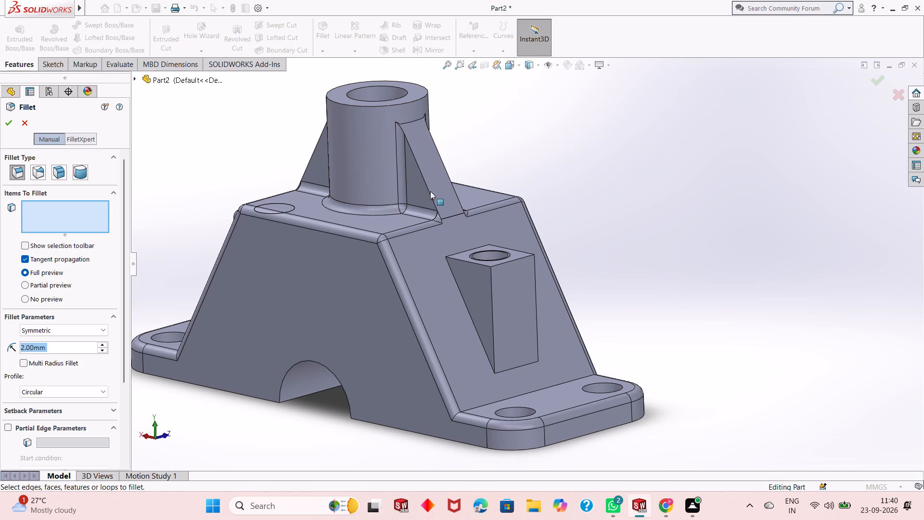
pyautogui.click(456, 283)
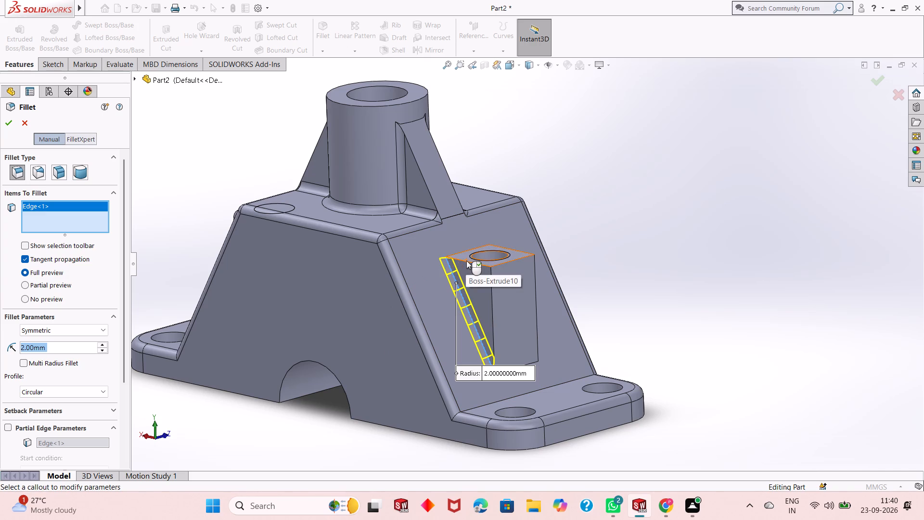
pyautogui.click(467, 261)
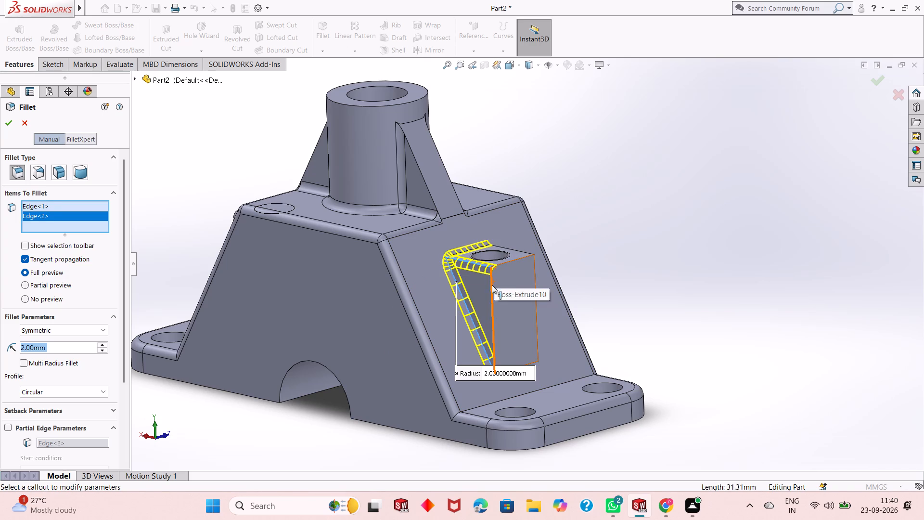
pyautogui.click(492, 285)
pyautogui.click(510, 262)
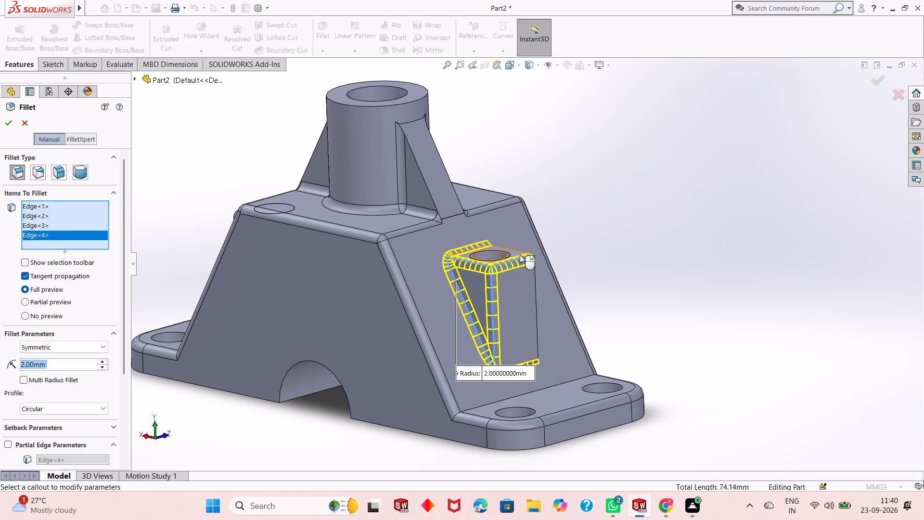
pyautogui.click(520, 250)
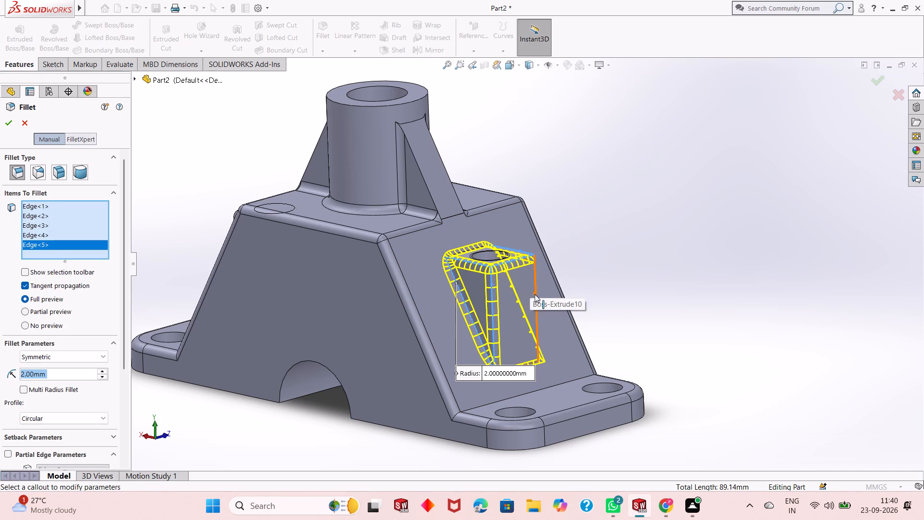
pyautogui.click(537, 299)
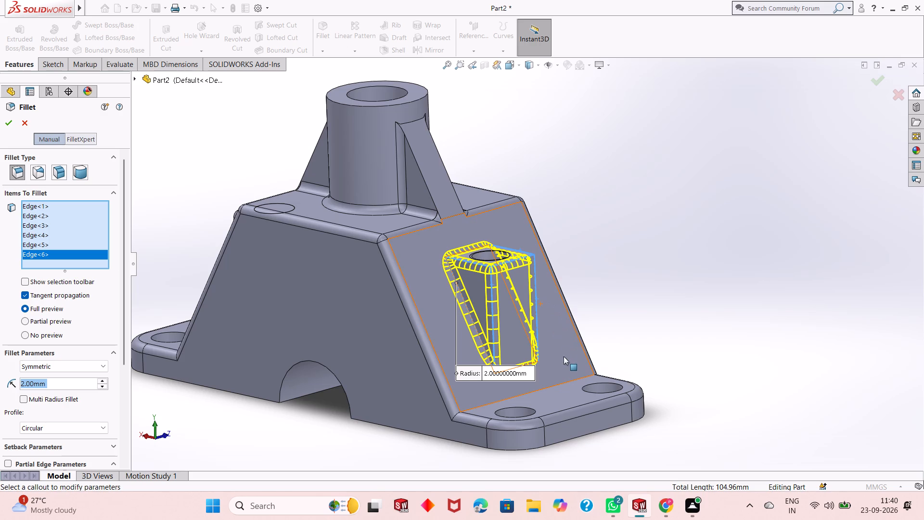
pyautogui.scroll(-2, 552, 366)
pyautogui.scroll(1, 552, 361)
pyautogui.moveTo(552, 361); pyautogui.dragTo(446, 354, button='middle')
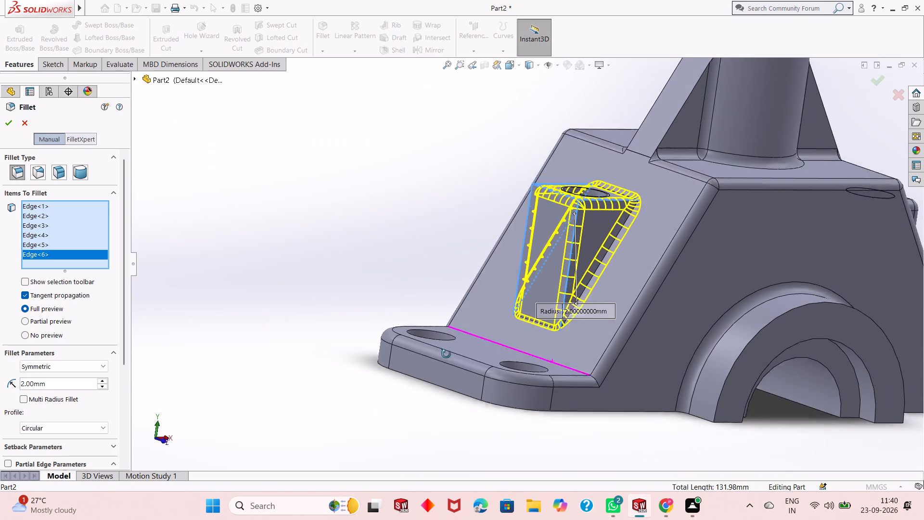
pyautogui.moveTo(446, 354); pyautogui.dragTo(446, 372, button='middle')
pyautogui.click(3, 124)
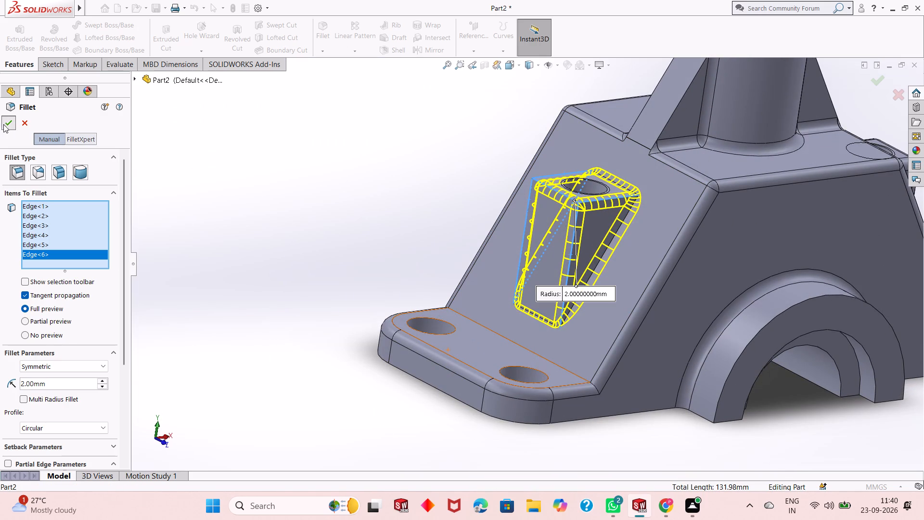
pyautogui.click(422, 202)
# Examine the rounded drilled blocks and the whole bracket from several sides.
pyautogui.scroll(-3, 567, 173)
pyautogui.scroll(2, 602, 260)
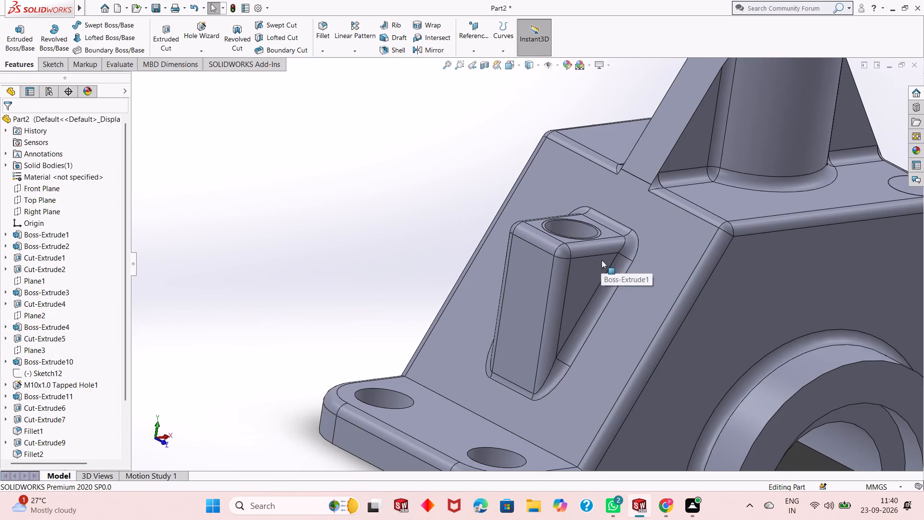
pyautogui.moveTo(638, 286); pyautogui.dragTo(742, 263, button='middle')
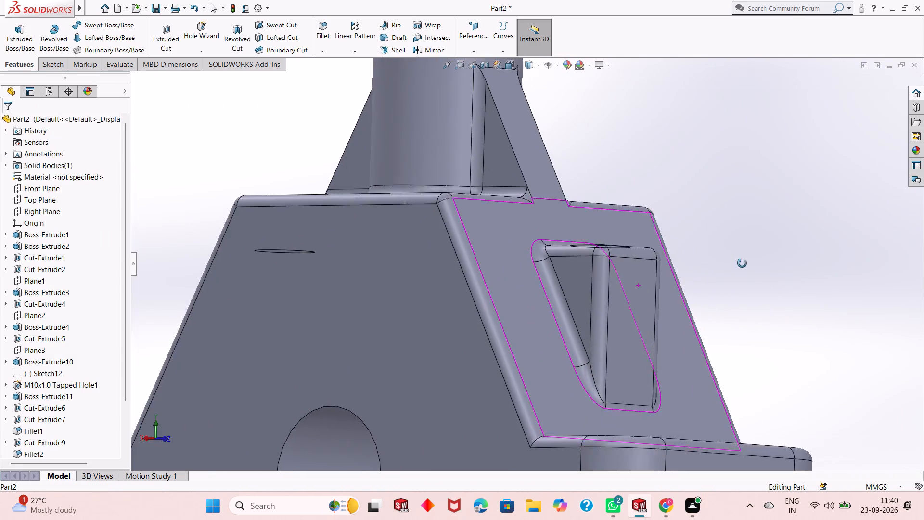
pyautogui.moveTo(742, 263); pyautogui.dragTo(734, 310, button='middle')
pyautogui.scroll(4, 598, 329)
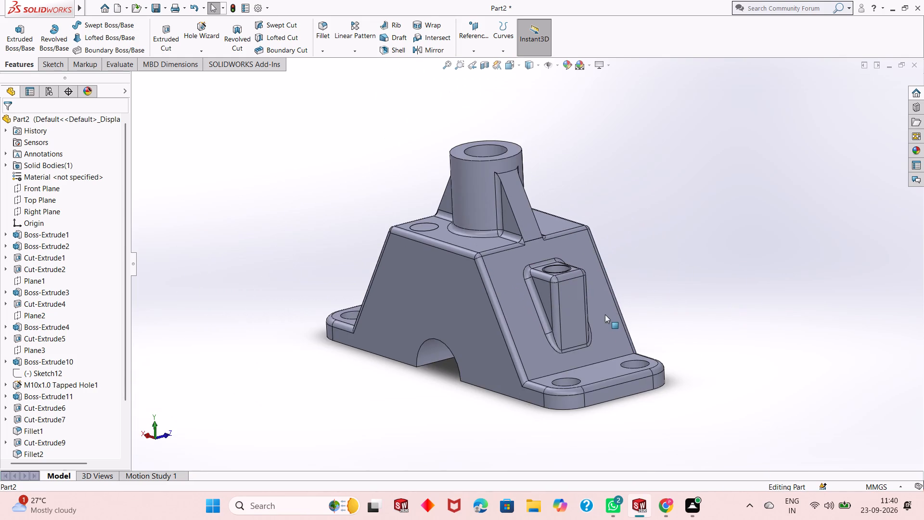
pyautogui.moveTo(606, 313); pyautogui.dragTo(610, 299, button='middle')
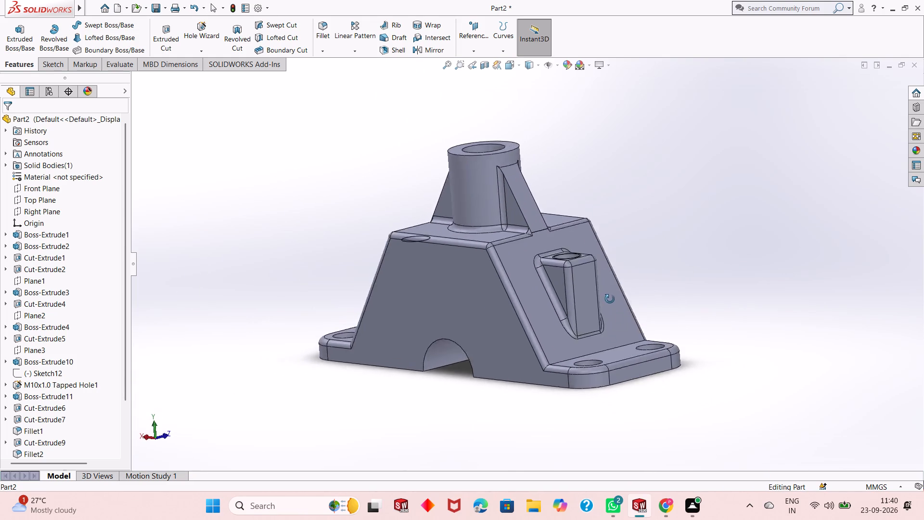
pyautogui.moveTo(610, 299); pyautogui.dragTo(583, 326, button='middle')
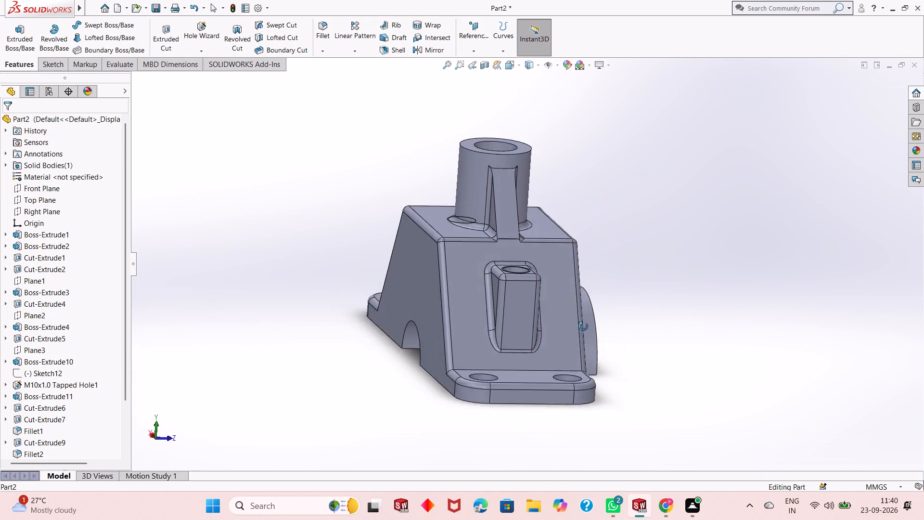
pyautogui.moveTo(583, 326); pyautogui.dragTo(668, 320, button='middle')
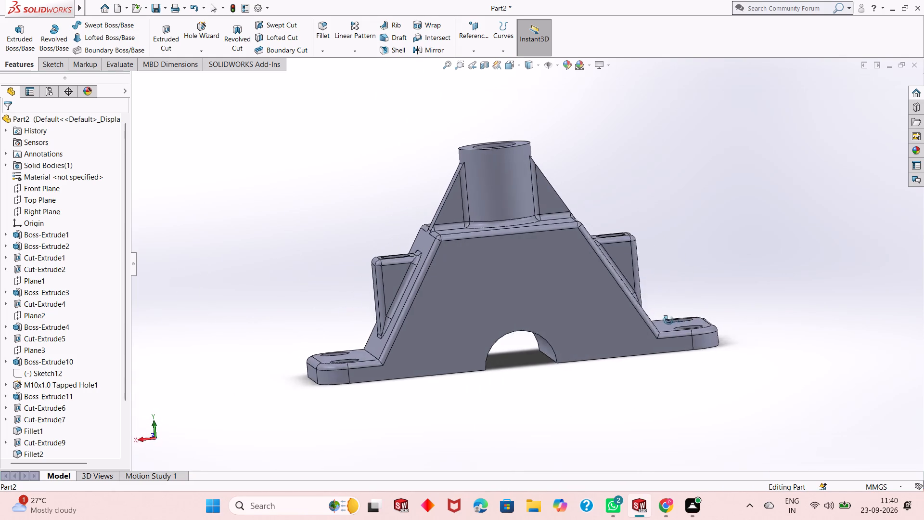
pyautogui.moveTo(668, 320); pyautogui.dragTo(641, 337, button='middle')
pyautogui.scroll(-3, 597, 281)
pyautogui.moveTo(544, 296); pyautogui.dragTo(566, 331, button='middle')
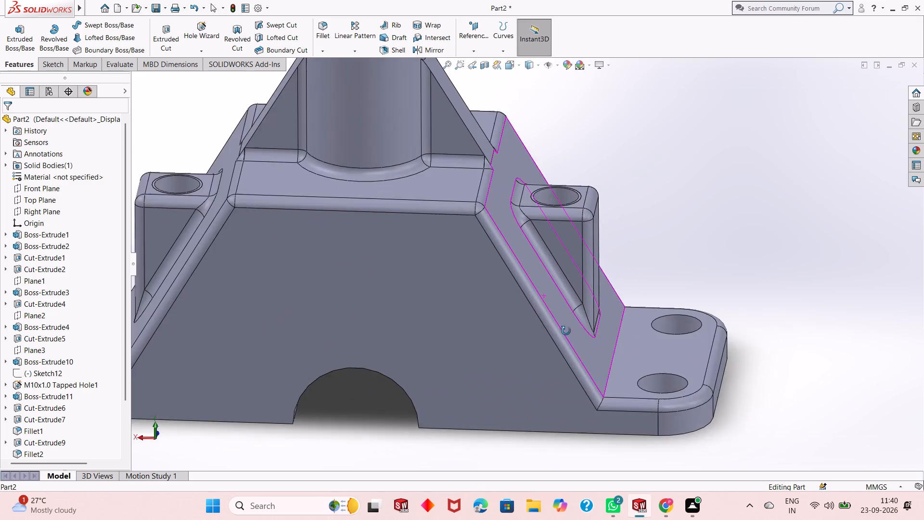
pyautogui.moveTo(566, 331); pyautogui.dragTo(574, 250, button='middle')
pyautogui.scroll(4, 398, 275)
pyautogui.moveTo(427, 249); pyautogui.dragTo(442, 280, button='middle')
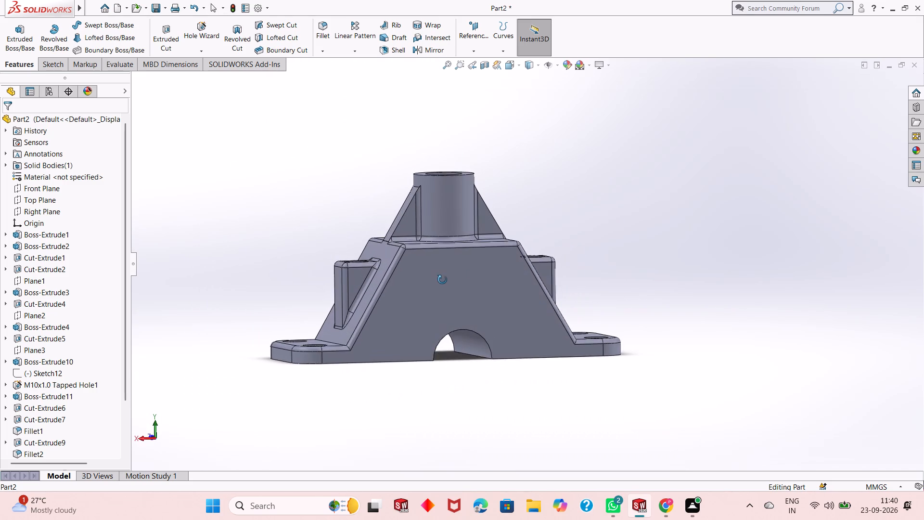
# Examine the filleted bracket from all sides, including the drilled blocks, the semicircular bearing boss and the plain back face.
pyautogui.moveTo(442, 280); pyautogui.dragTo(442, 280, button='middle')
pyautogui.scroll(-2, 456, 217)
pyautogui.scroll(3, 460, 318)
pyautogui.moveTo(475, 322); pyautogui.dragTo(369, 356, button='middle')
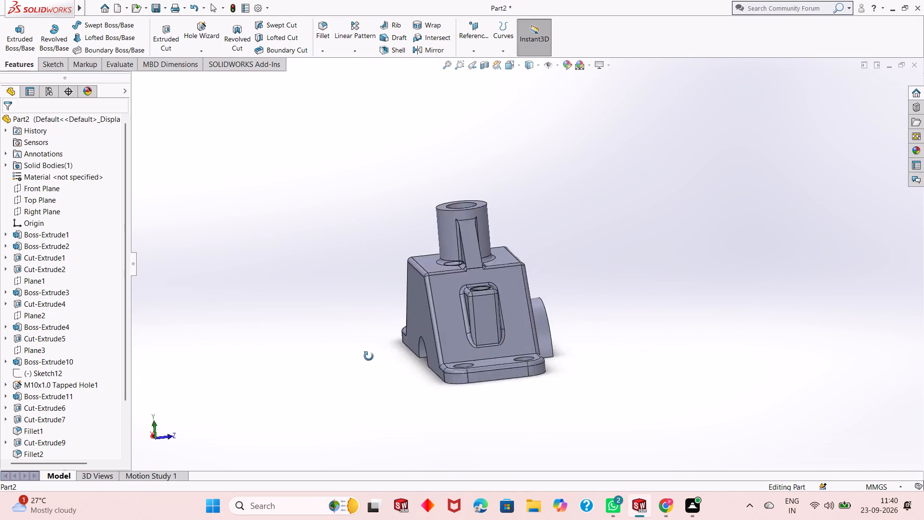
pyautogui.moveTo(369, 356); pyautogui.dragTo(383, 443, button='middle')
pyautogui.scroll(-1, 399, 365)
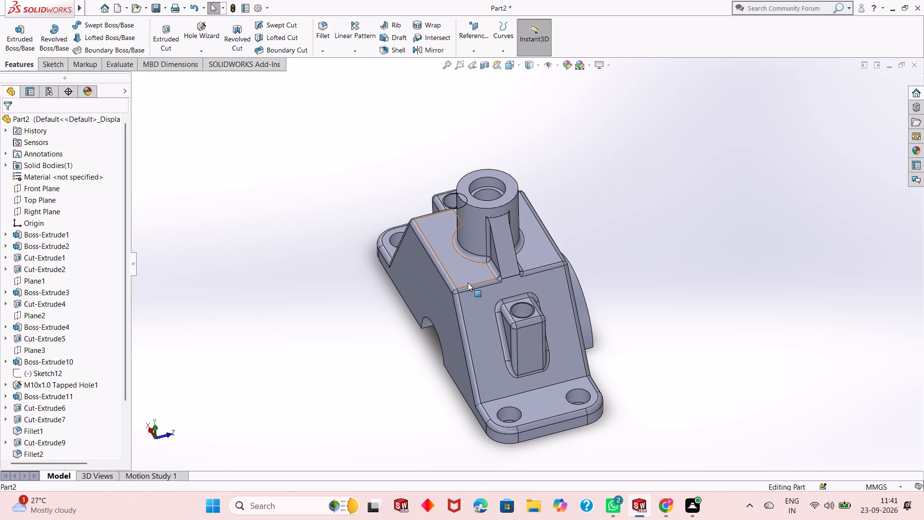
pyautogui.moveTo(468, 284); pyautogui.dragTo(487, 273, button='middle')
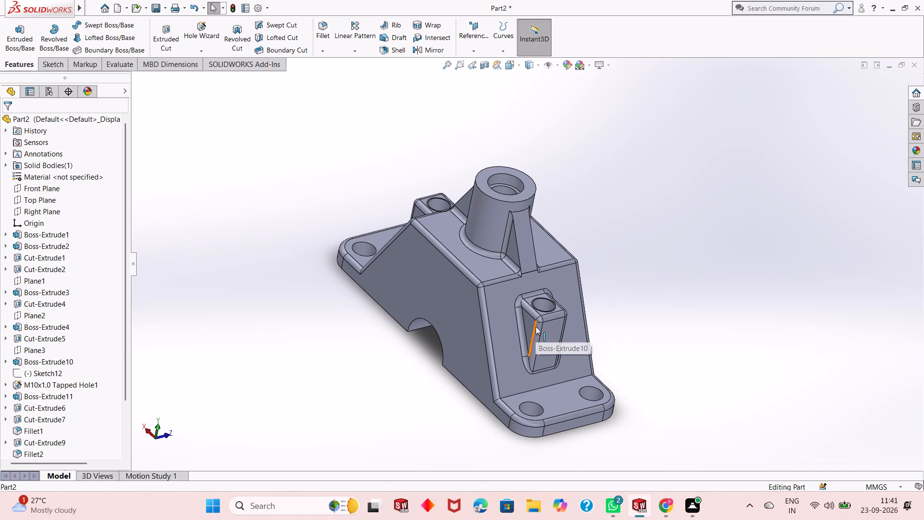
pyautogui.moveTo(658, 330); pyautogui.dragTo(654, 312, button='middle')
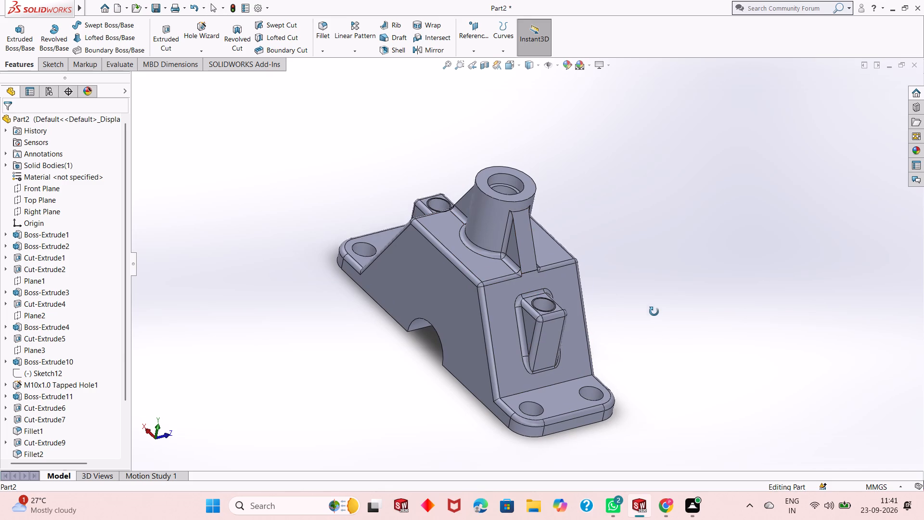
pyautogui.moveTo(654, 312); pyautogui.dragTo(651, 340, button='middle')
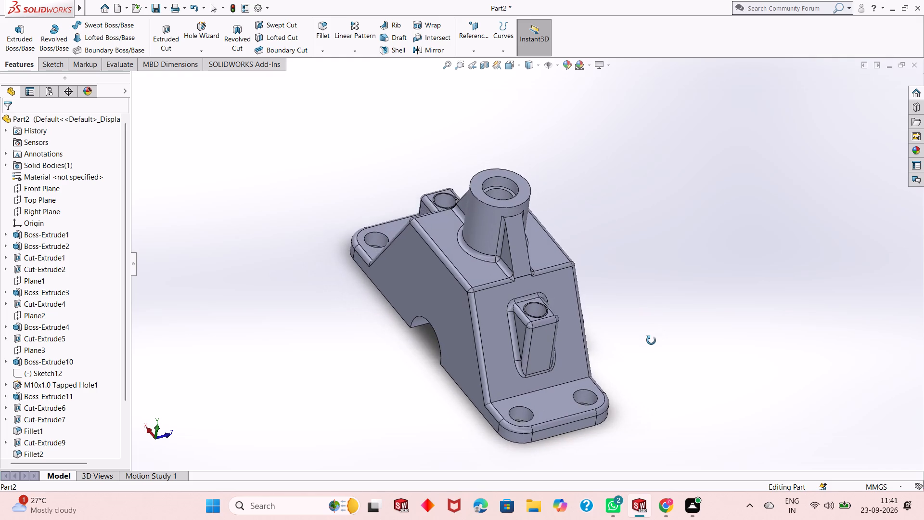
pyautogui.moveTo(651, 340); pyautogui.dragTo(548, 342, button='middle')
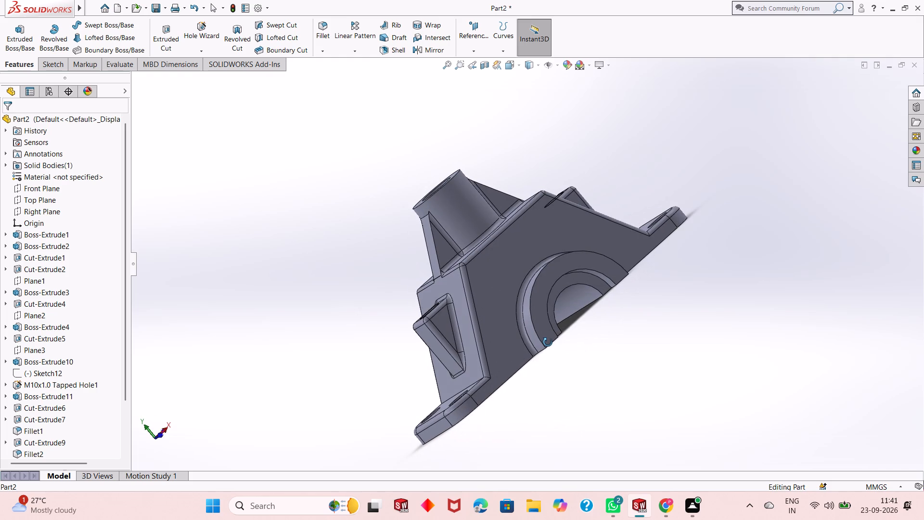
pyautogui.moveTo(548, 342); pyautogui.dragTo(649, 221, button='middle')
pyautogui.scroll(-1, 513, 395)
pyautogui.moveTo(505, 376); pyautogui.dragTo(560, 286, button='middle')
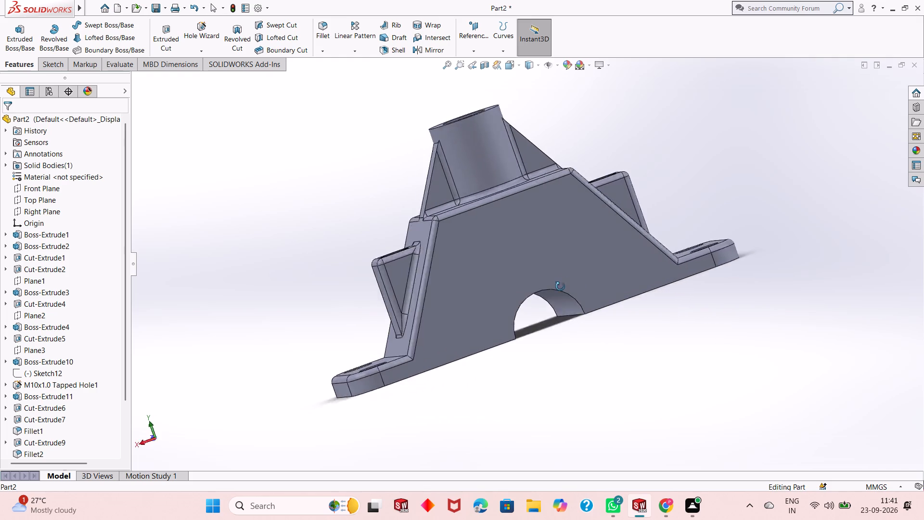
pyautogui.moveTo(560, 286); pyautogui.dragTo(679, 296, button='middle')
pyautogui.scroll(2, 632, 292)
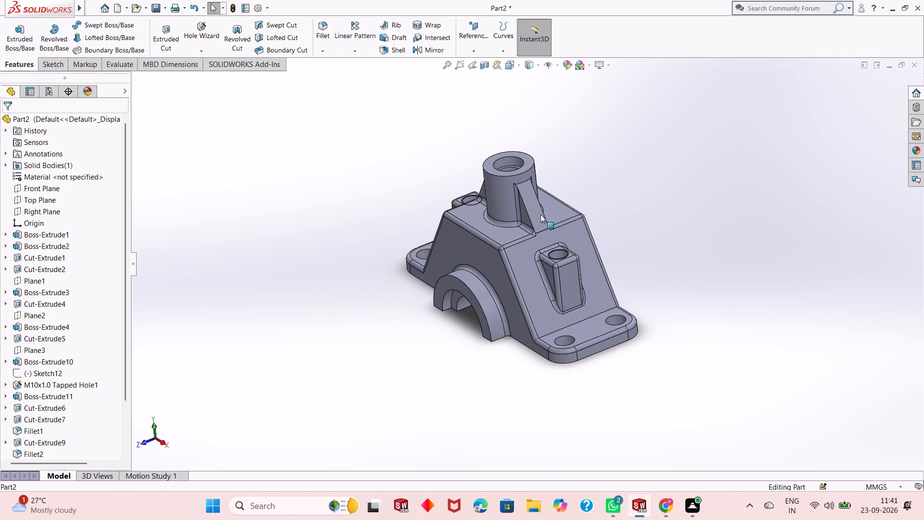
pyautogui.scroll(-2, 540, 214)
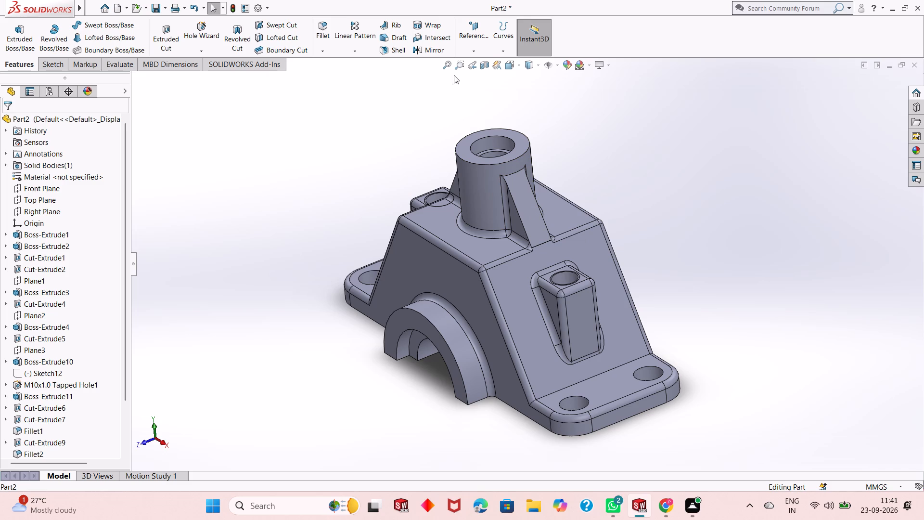
# Colour the whole part a medium purple with a red value of 156, trying several blue and violet shades first.
pyautogui.click(566, 67)
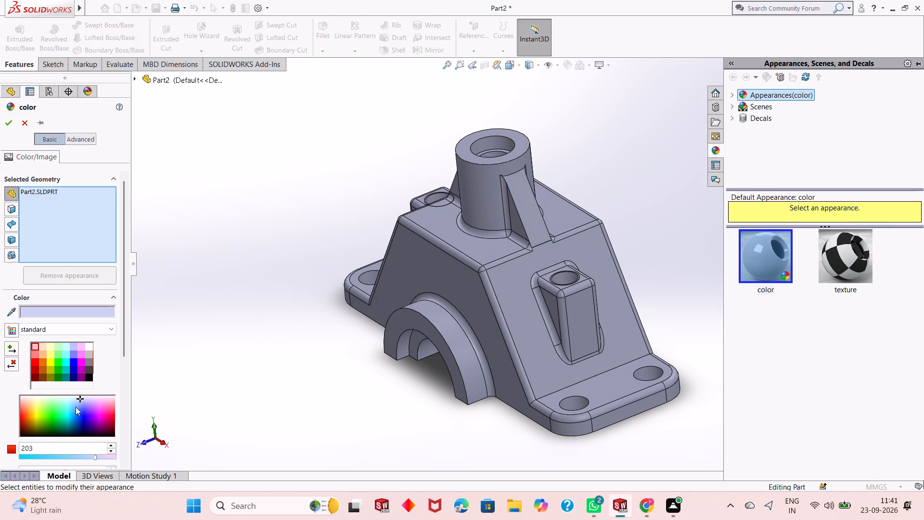
pyautogui.click(76, 407)
pyautogui.click(77, 411)
pyautogui.click(77, 411)
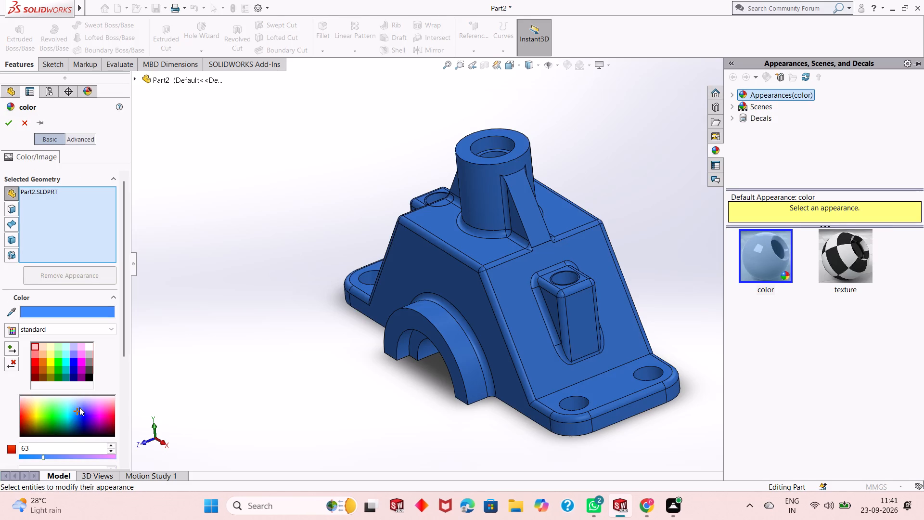
pyautogui.click(90, 410)
pyautogui.click(89, 424)
pyautogui.click(89, 419)
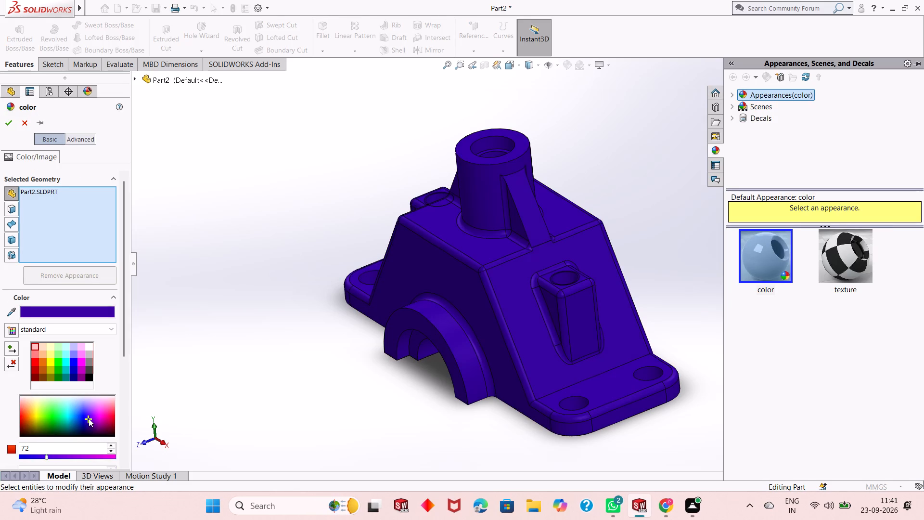
pyautogui.click(90, 415)
pyautogui.click(88, 404)
pyautogui.click(88, 410)
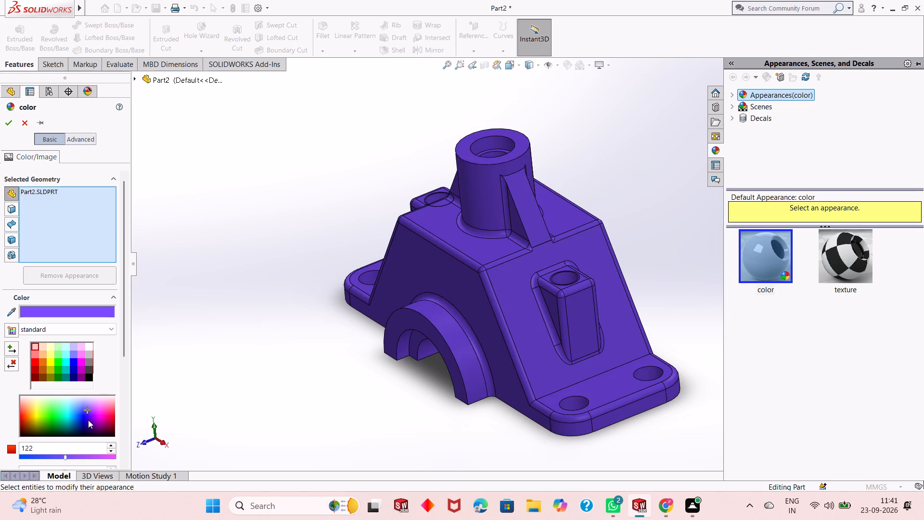
pyautogui.click(89, 420)
pyautogui.click(94, 417)
pyautogui.click(90, 419)
pyautogui.click(90, 420)
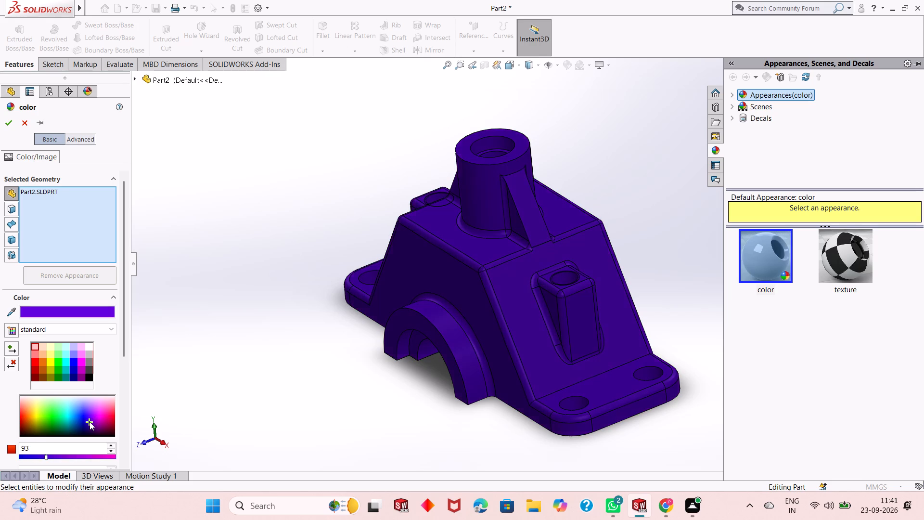
pyautogui.click(88, 421)
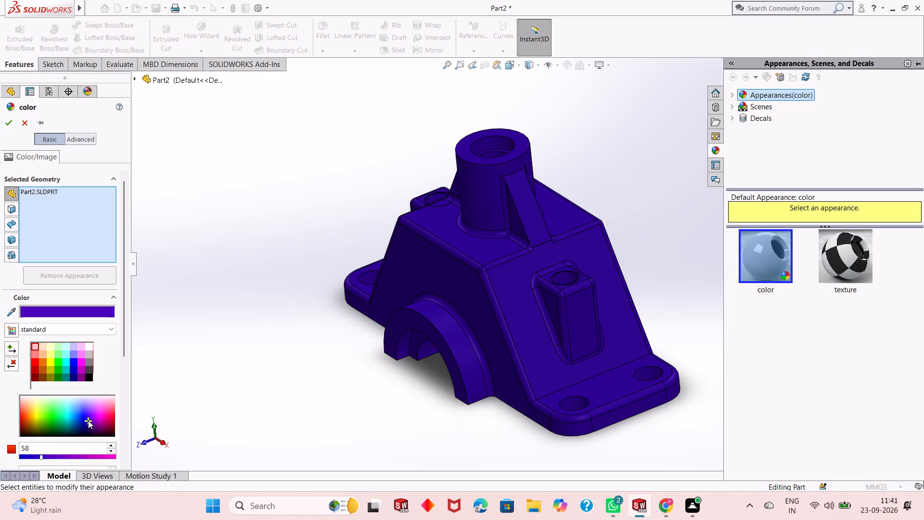
pyautogui.click(92, 418)
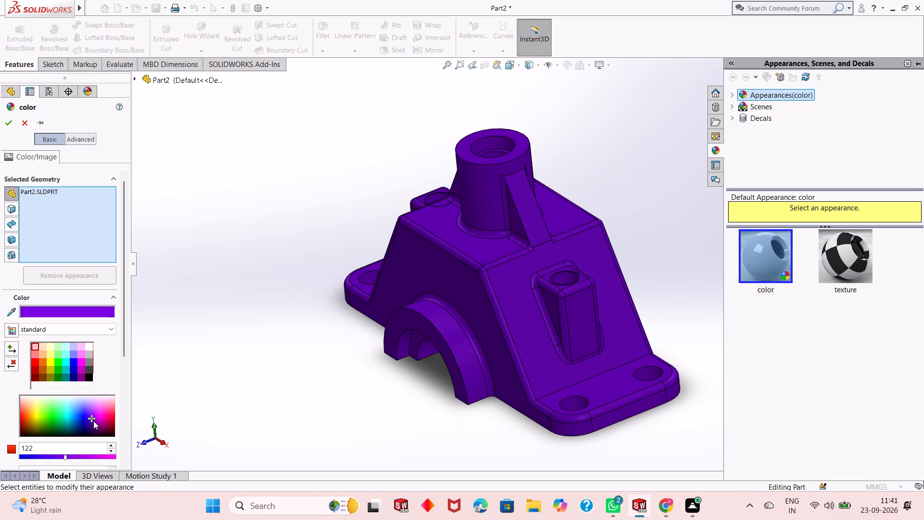
pyautogui.click(93, 423)
pyautogui.click(93, 416)
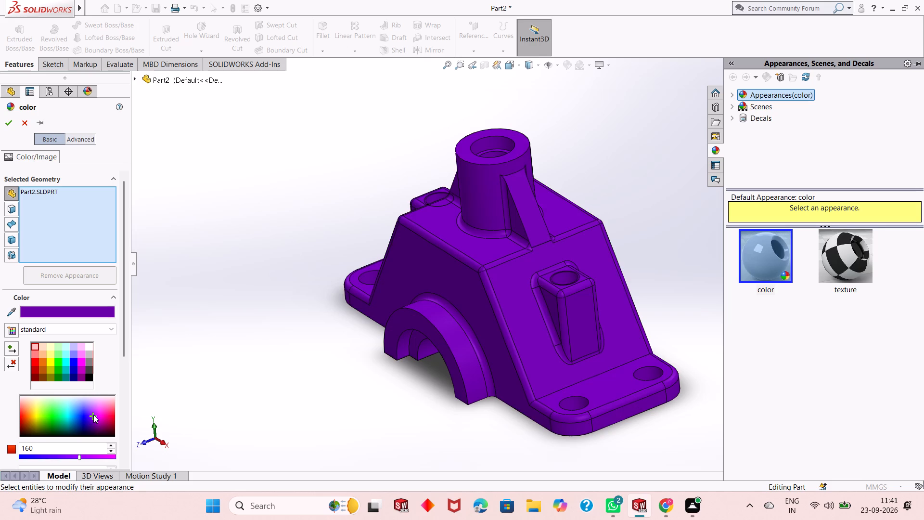
pyautogui.click(92, 415)
pyautogui.click(90, 416)
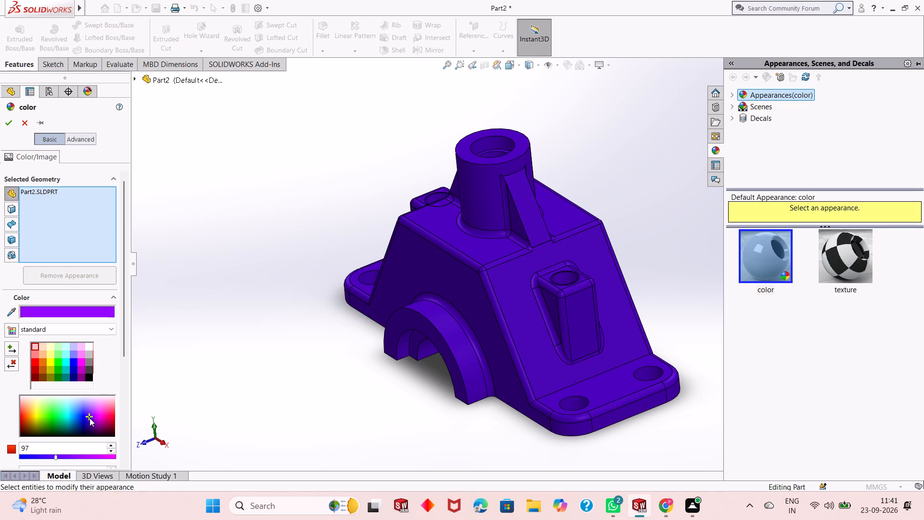
pyautogui.click(90, 419)
pyautogui.click(89, 417)
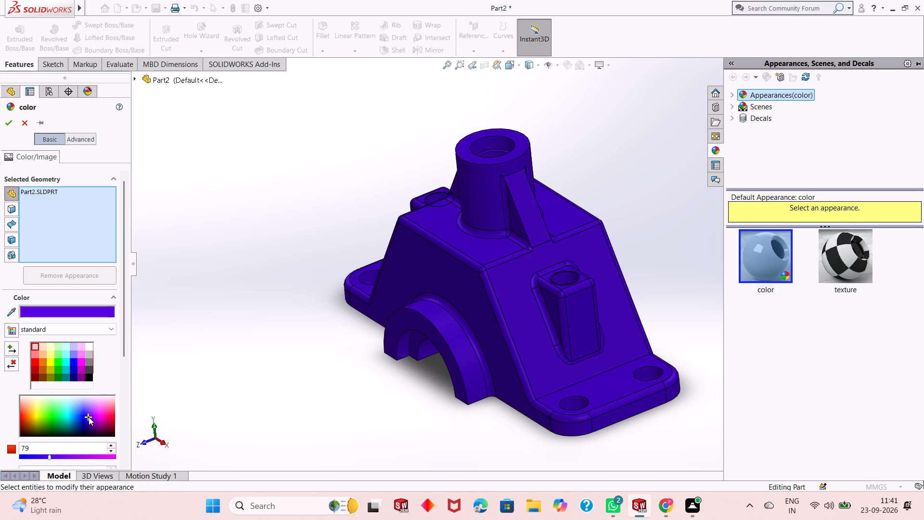
pyautogui.click(89, 416)
pyautogui.click(89, 413)
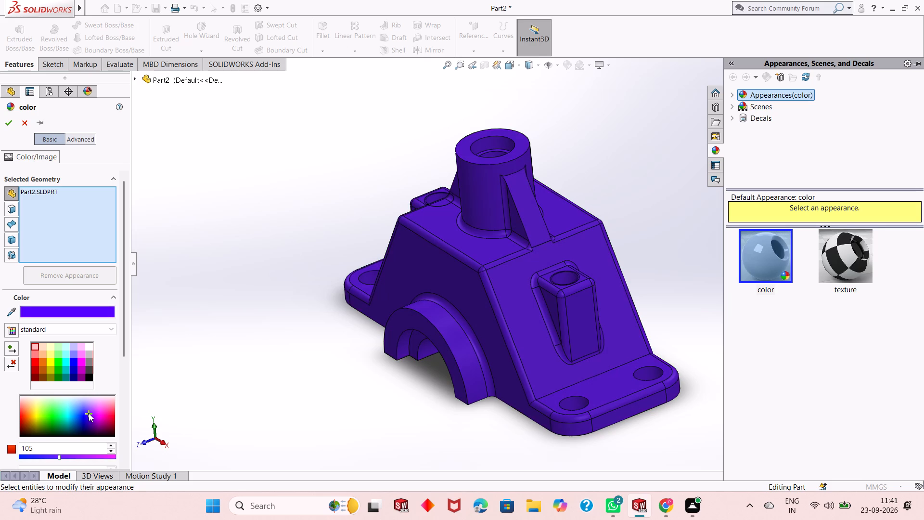
pyautogui.click(89, 410)
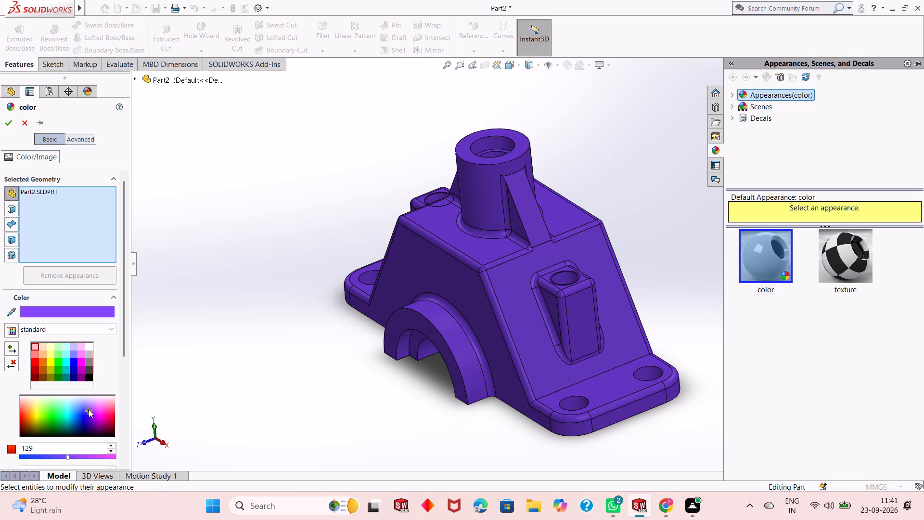
pyautogui.click(90, 409)
pyautogui.click(9, 123)
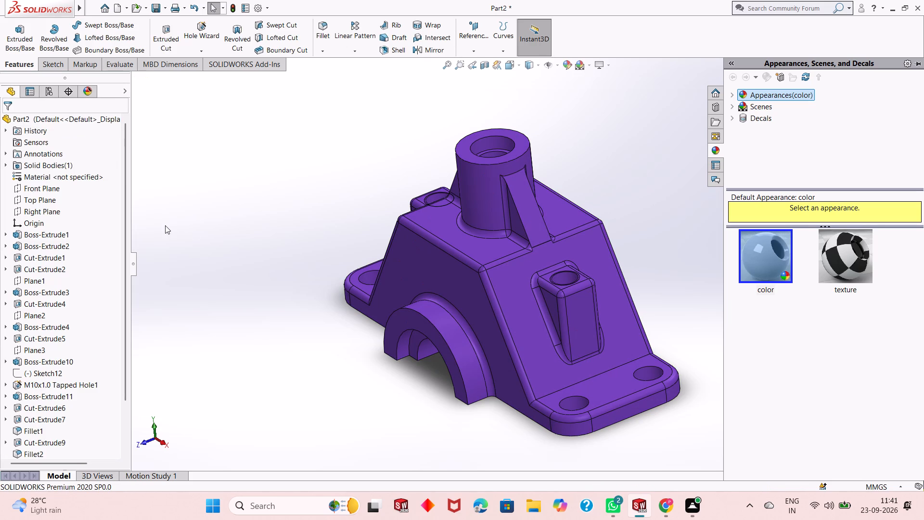
pyautogui.click(165, 225)
# Apply the polished aluminum metal appearance to the cut feature that forms the flange mounting holes.
pyautogui.scroll(1, 556, 338)
pyautogui.scroll(-2, 642, 343)
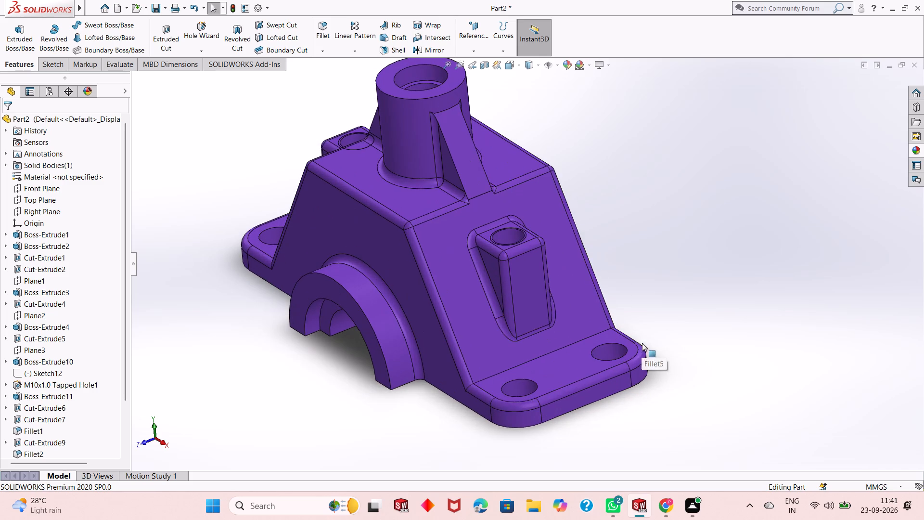
pyautogui.scroll(1, 580, 303)
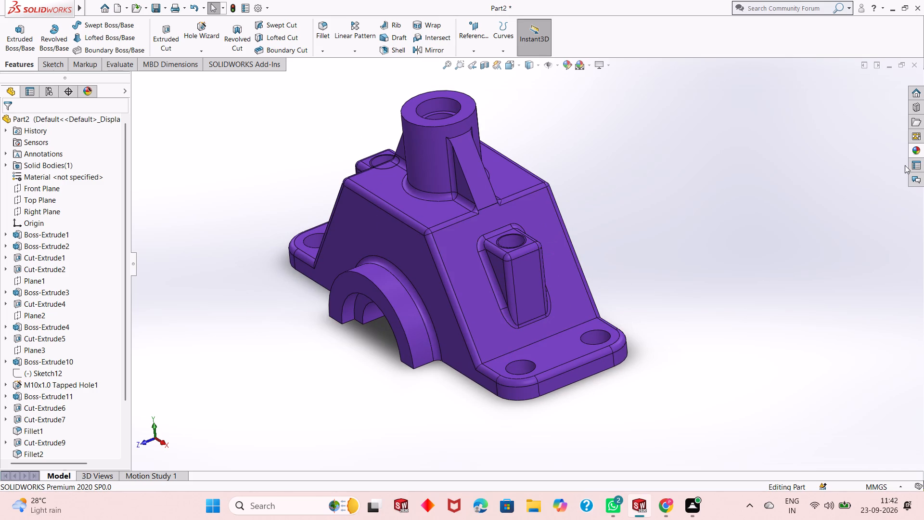
pyautogui.click(915, 153)
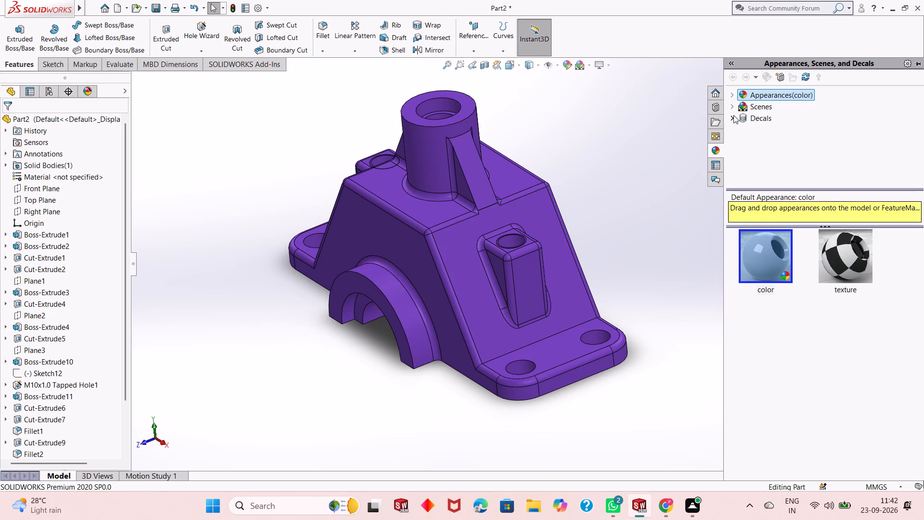
pyautogui.click(734, 96)
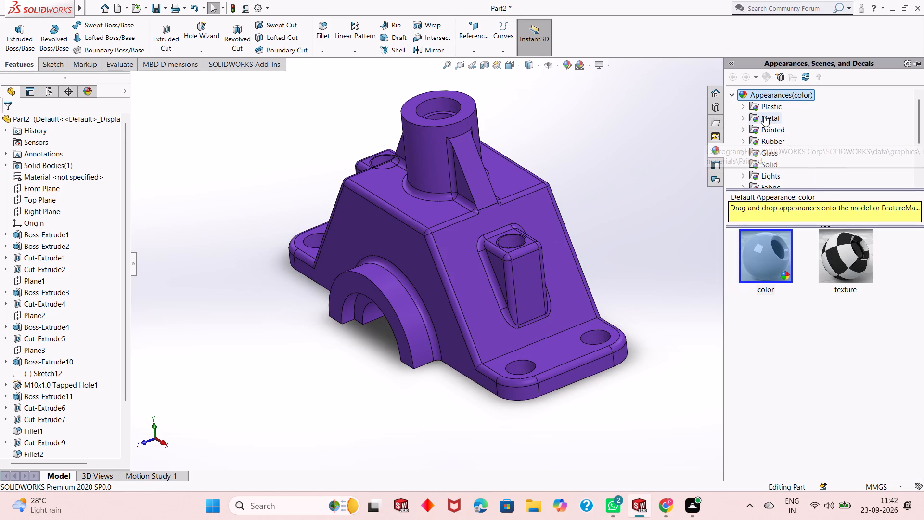
pyautogui.click(764, 116)
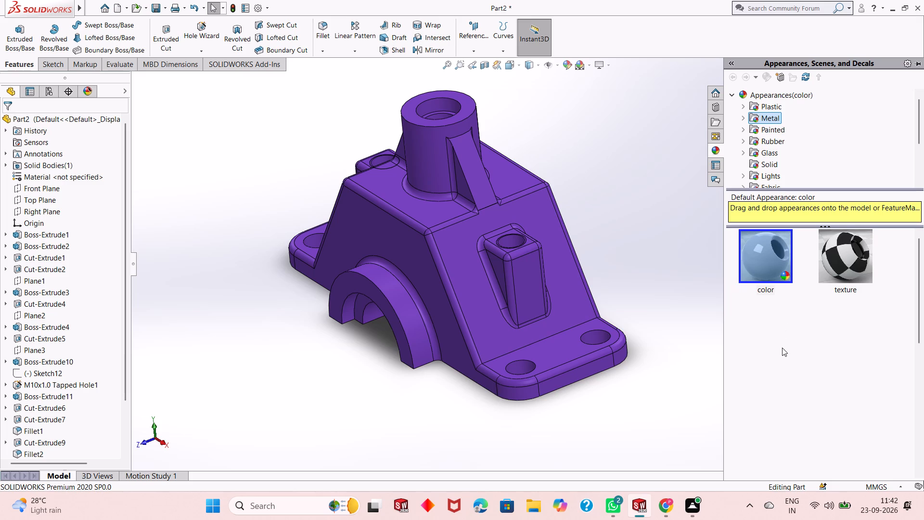
pyautogui.moveTo(782, 348); pyautogui.dragTo(605, 339)
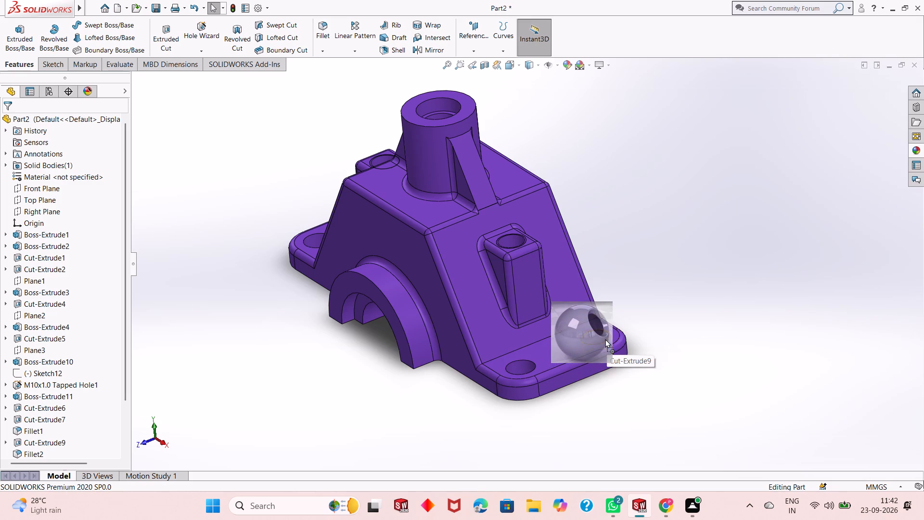
pyautogui.moveTo(605, 339); pyautogui.dragTo(602, 338)
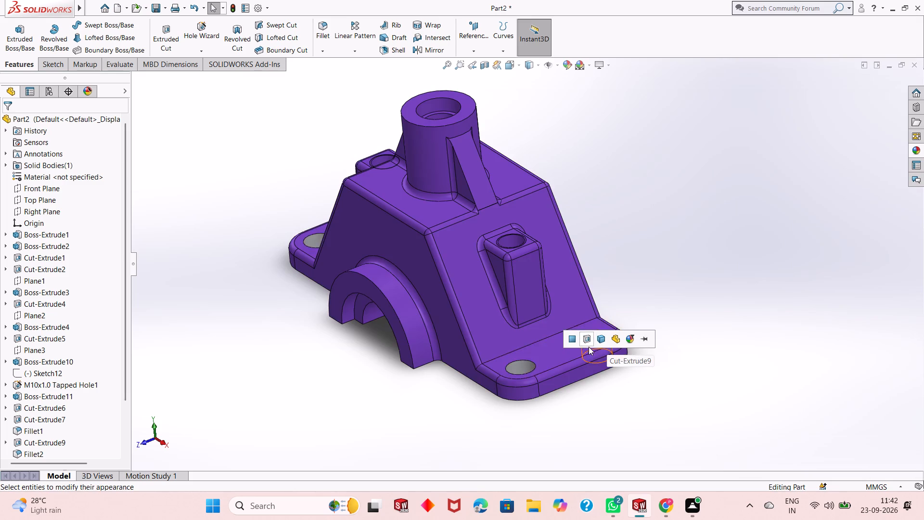
pyautogui.click(591, 342)
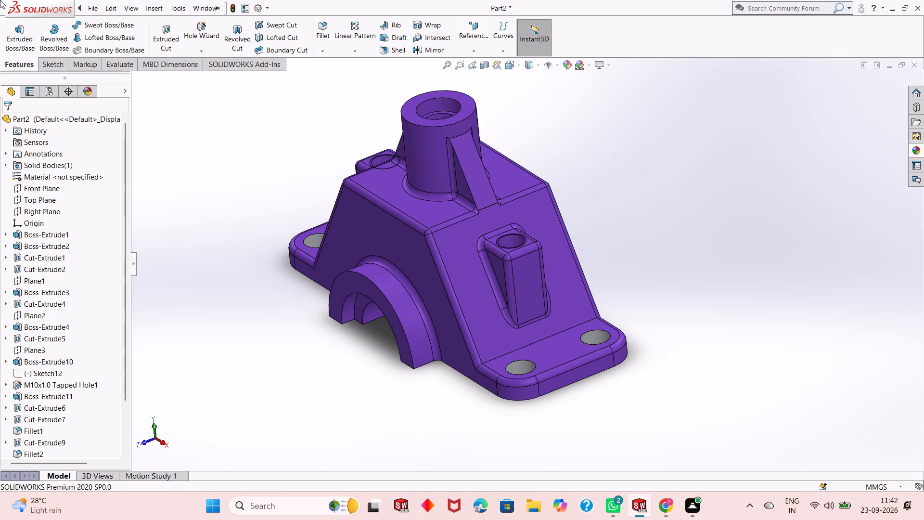
pyautogui.scroll(-1, 461, 145)
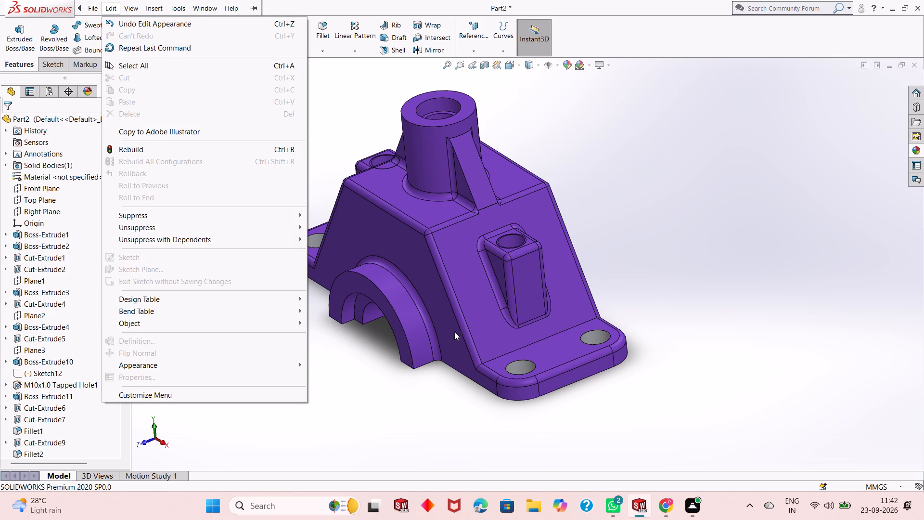
pyautogui.click(321, 362)
# Apply the polished aluminum appearance to the M10x1.0 tapped hole feature in the two side blocks.
pyautogui.scroll(-2, 479, 178)
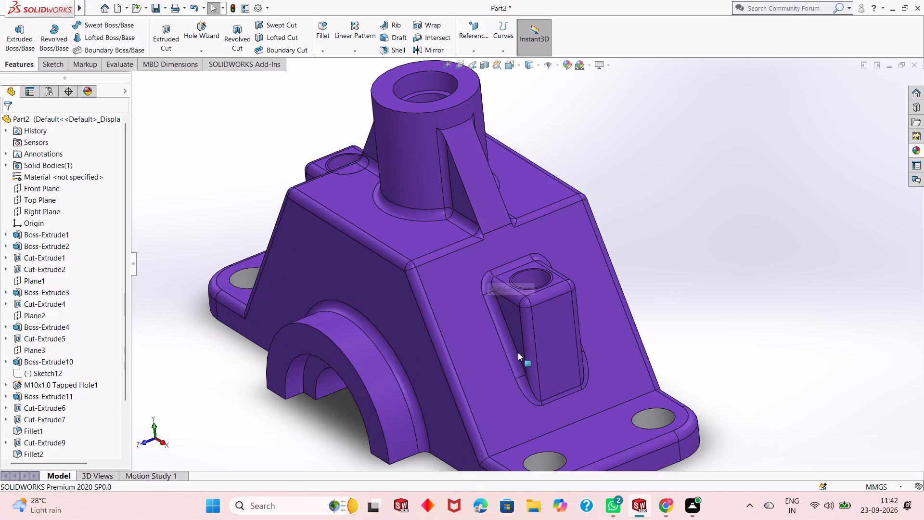
pyautogui.click(917, 148)
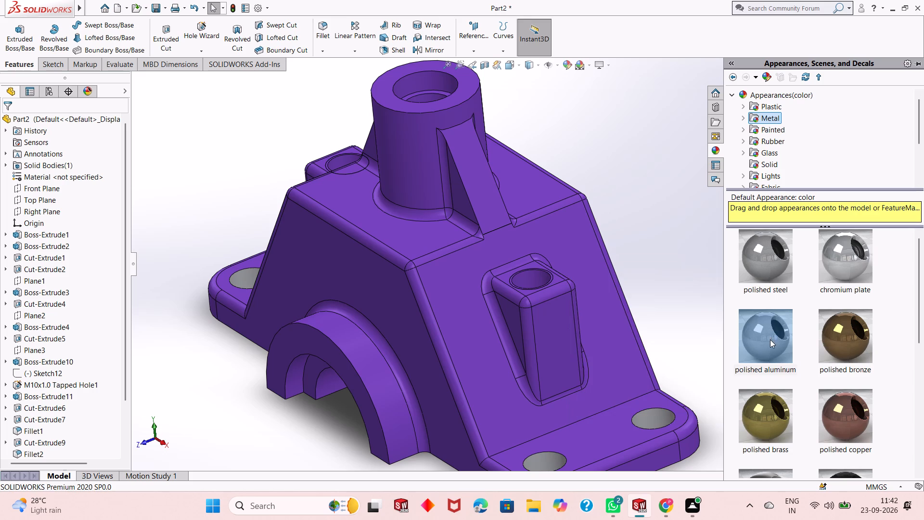
pyautogui.moveTo(770, 339); pyautogui.dragTo(539, 278)
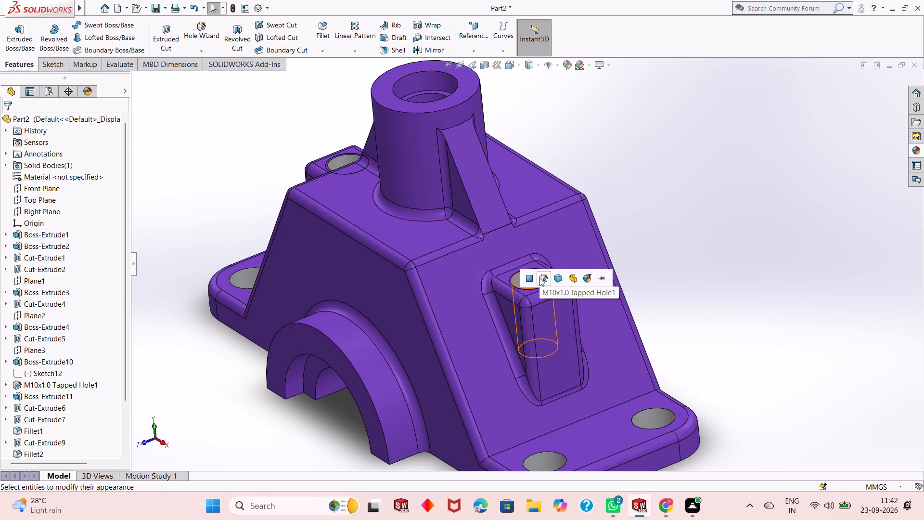
pyautogui.click(539, 278)
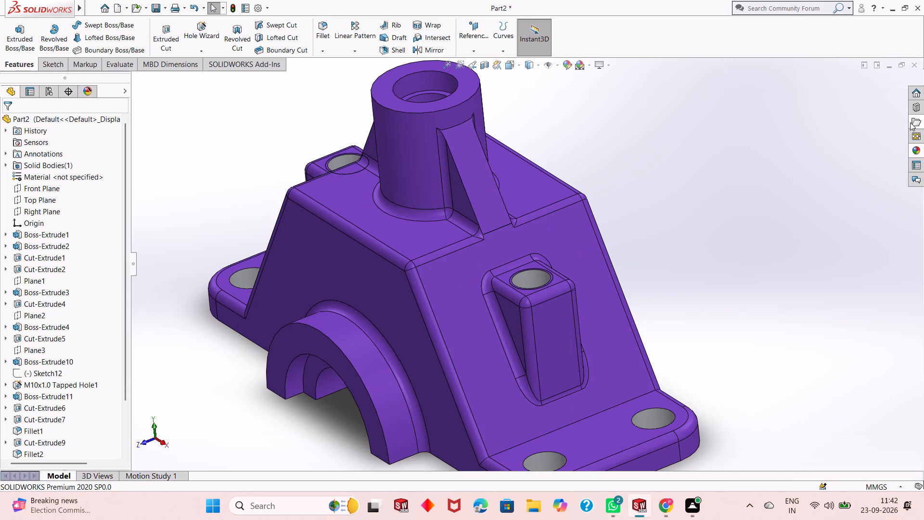
# Apply the polished aluminum appearance to the upper counterbore face and the narrower bore face inside the vertical cylindrical boss.
pyautogui.click(910, 156)
pyautogui.moveTo(770, 335); pyautogui.dragTo(651, 244)
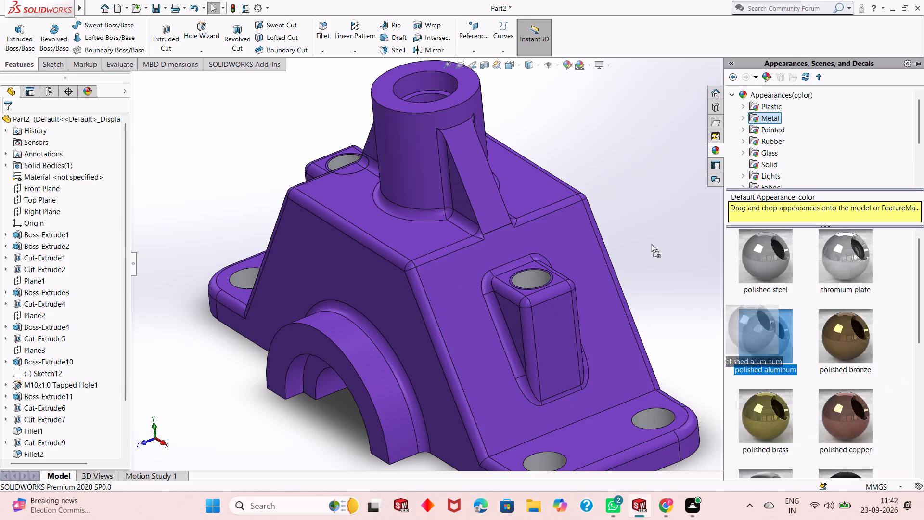
pyautogui.moveTo(651, 244); pyautogui.dragTo(434, 78)
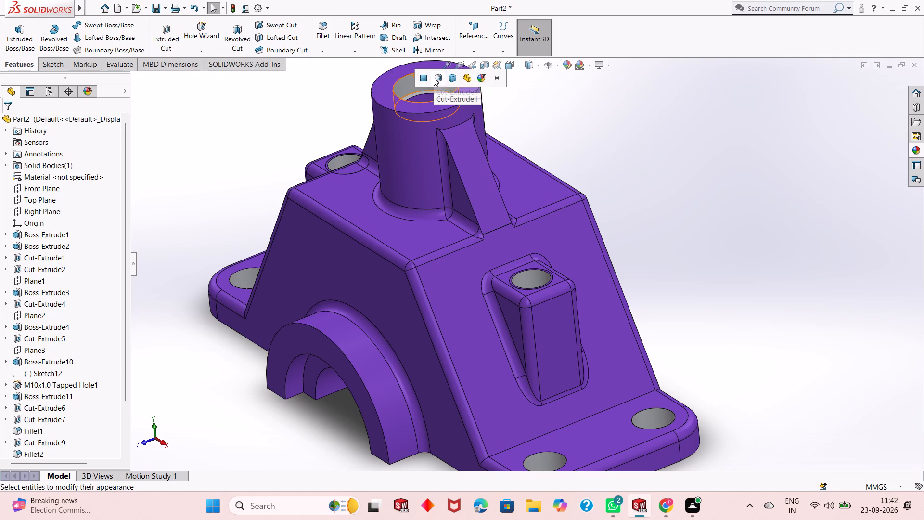
pyautogui.click(423, 78)
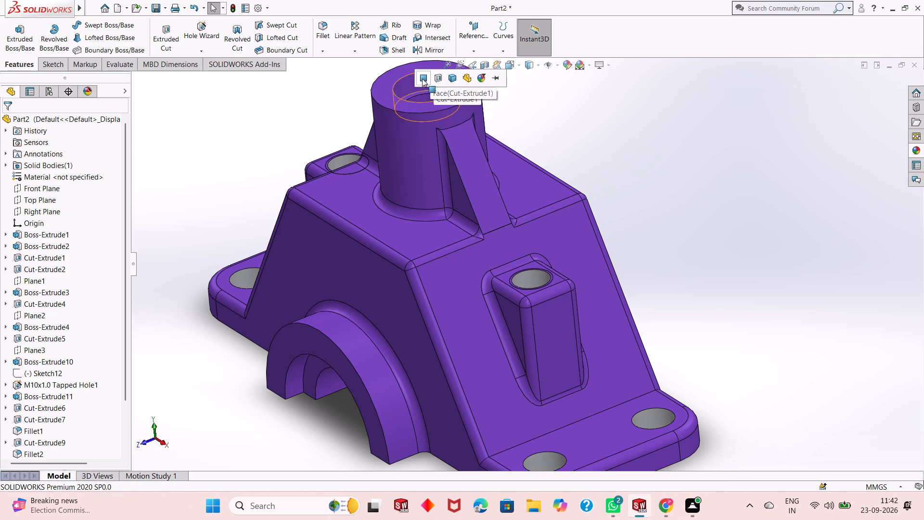
pyautogui.moveTo(422, 84); pyautogui.dragTo(423, 120, button='middle')
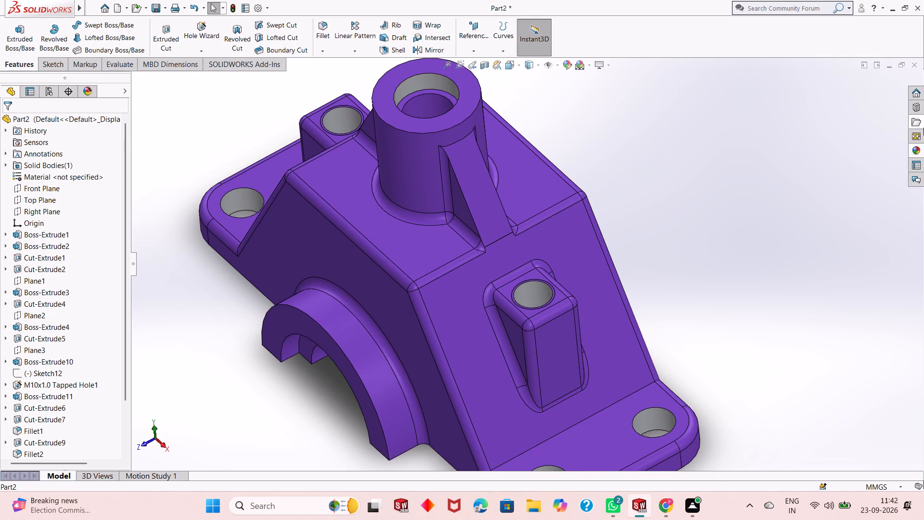
pyautogui.click(917, 153)
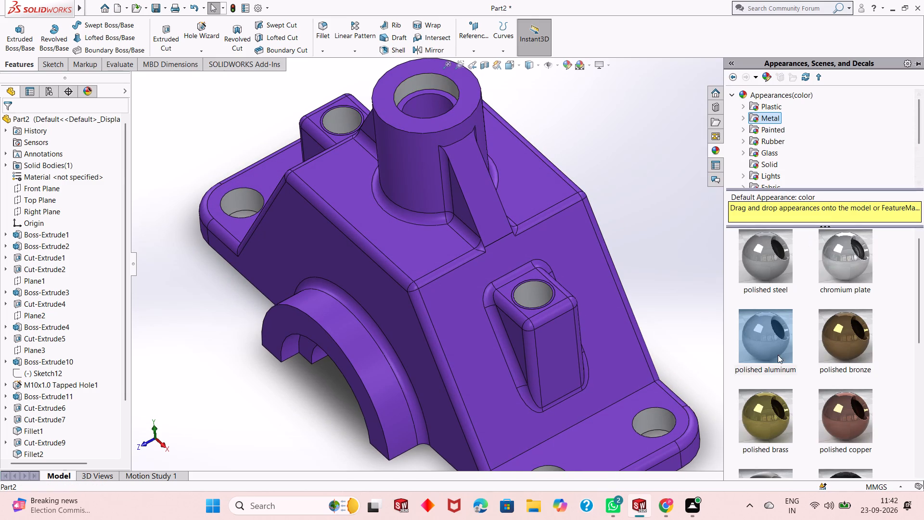
pyautogui.moveTo(763, 333); pyautogui.dragTo(428, 105)
pyautogui.click(428, 105)
pyautogui.moveTo(456, 111); pyautogui.dragTo(456, 214, button='middle')
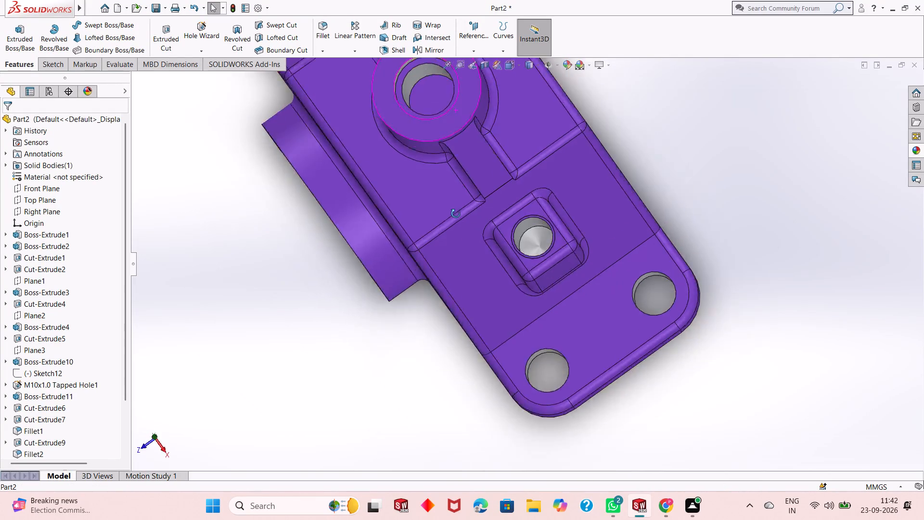
pyautogui.moveTo(456, 214); pyautogui.dragTo(446, 97, button='middle')
pyautogui.scroll(2, 432, 120)
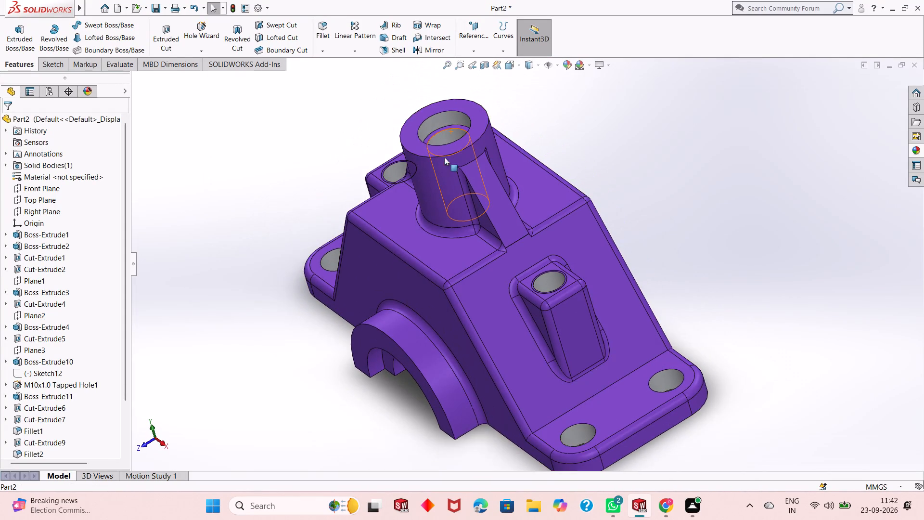
# Apply the polished aluminum appearance to the larger outer and smaller inner semicircular bore faces of the bearing boss.
pyautogui.moveTo(466, 186); pyautogui.dragTo(498, 117, button='middle')
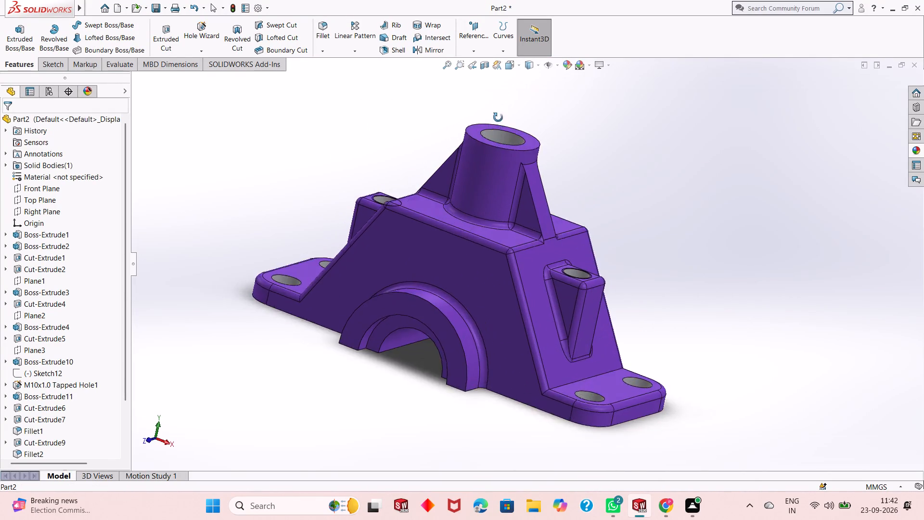
pyautogui.moveTo(498, 117); pyautogui.dragTo(495, 139, button='middle')
pyautogui.scroll(1, 479, 173)
pyautogui.scroll(-1, 575, 231)
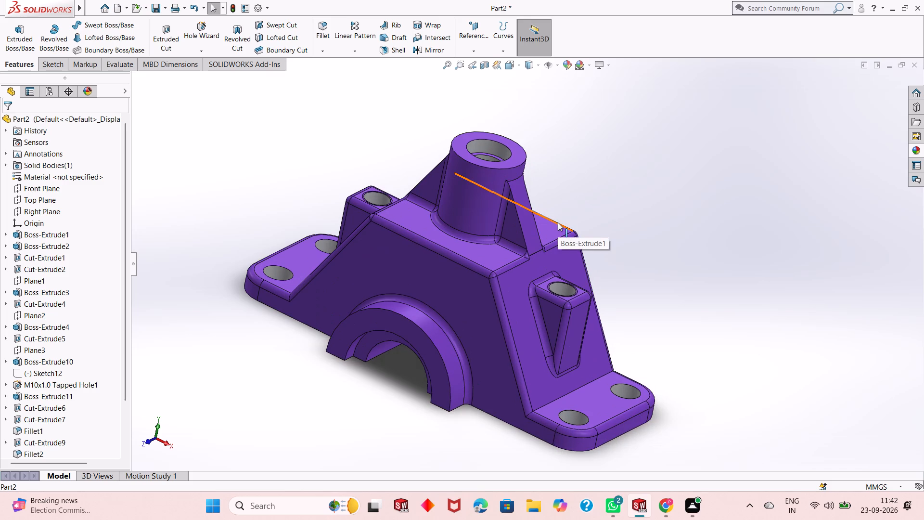
pyautogui.moveTo(492, 381); pyautogui.dragTo(470, 344, button='middle')
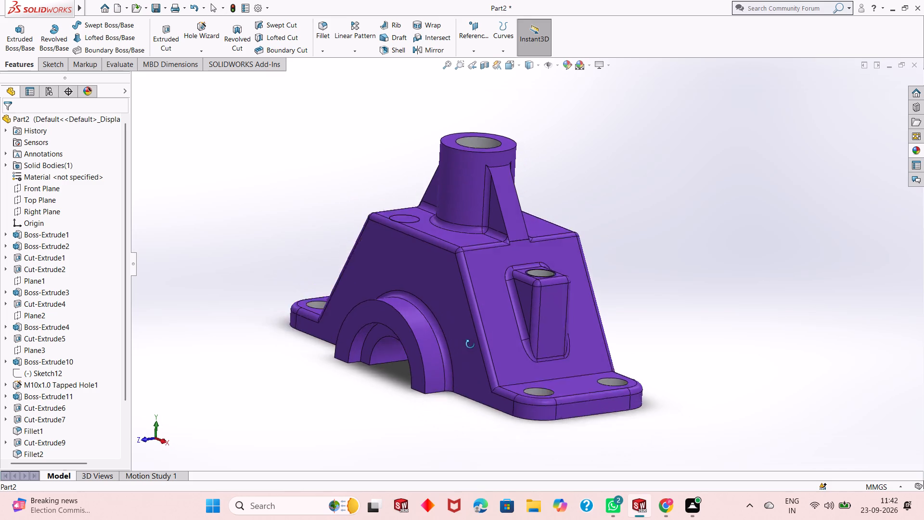
pyautogui.moveTo(470, 344); pyautogui.dragTo(480, 322, button='middle')
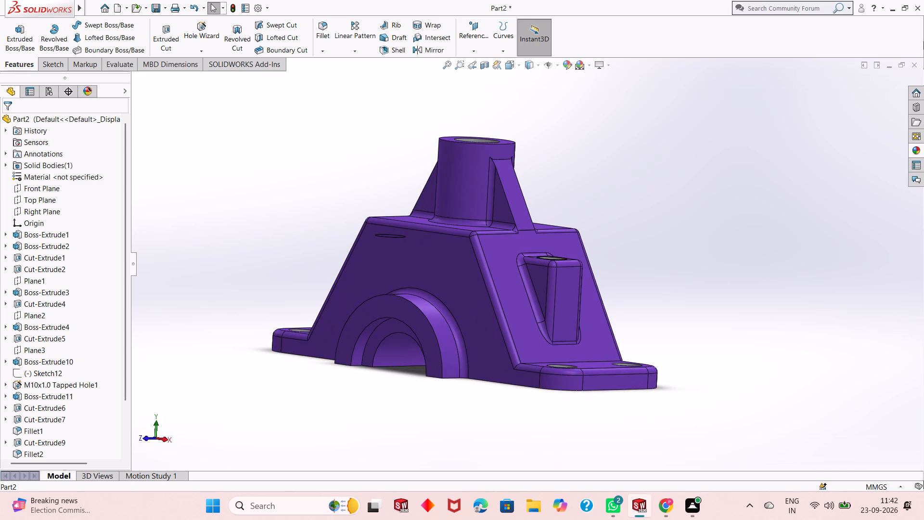
pyautogui.click(902, 145)
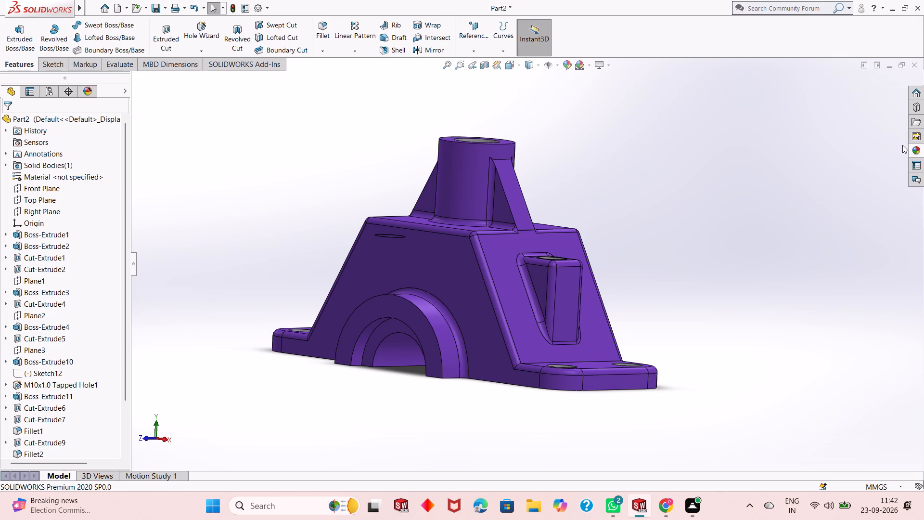
pyautogui.click(911, 149)
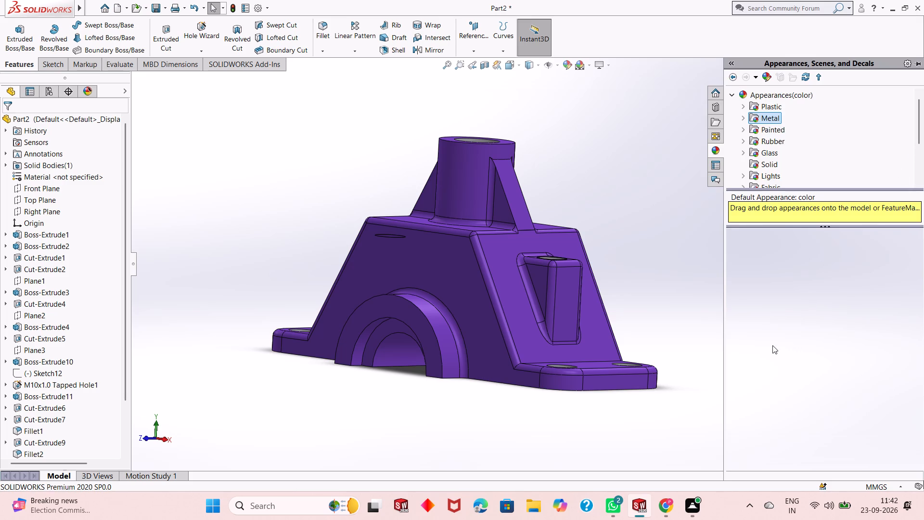
pyautogui.moveTo(772, 345); pyautogui.dragTo(359, 364)
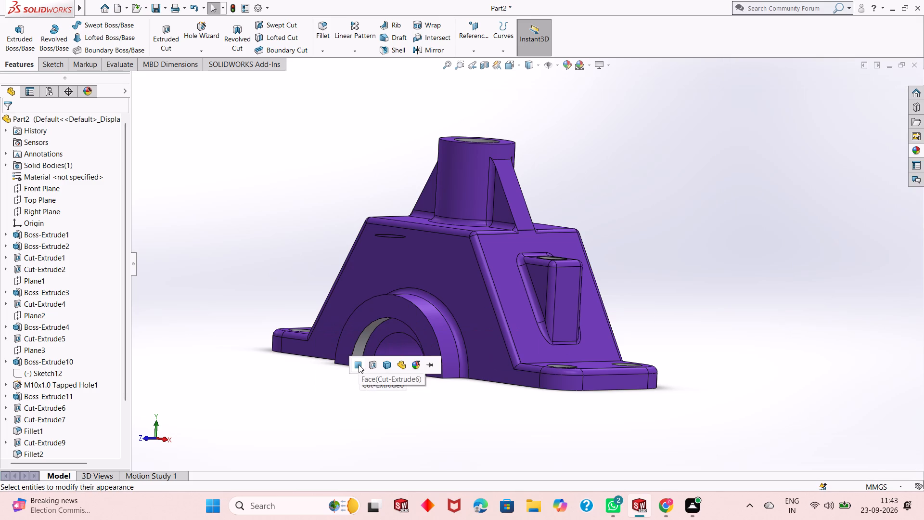
pyautogui.click(359, 364)
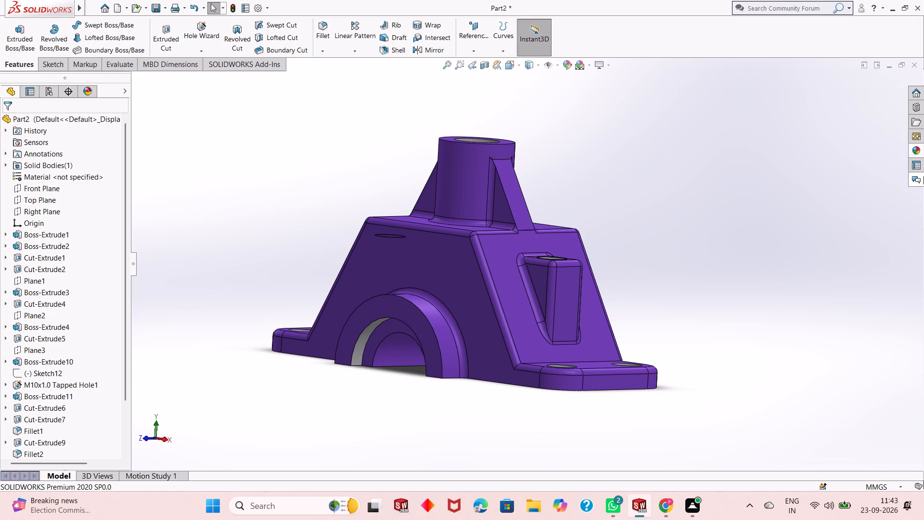
pyautogui.click(923, 148)
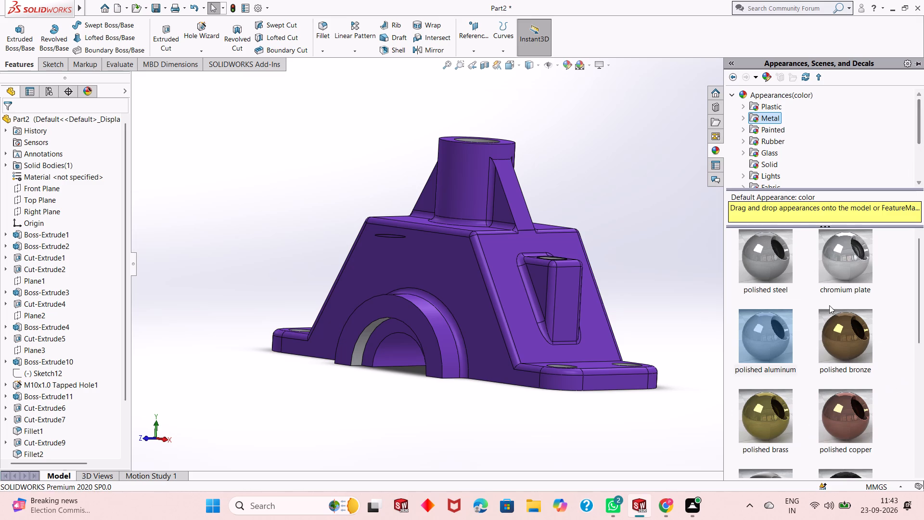
pyautogui.moveTo(770, 348); pyautogui.dragTo(384, 358)
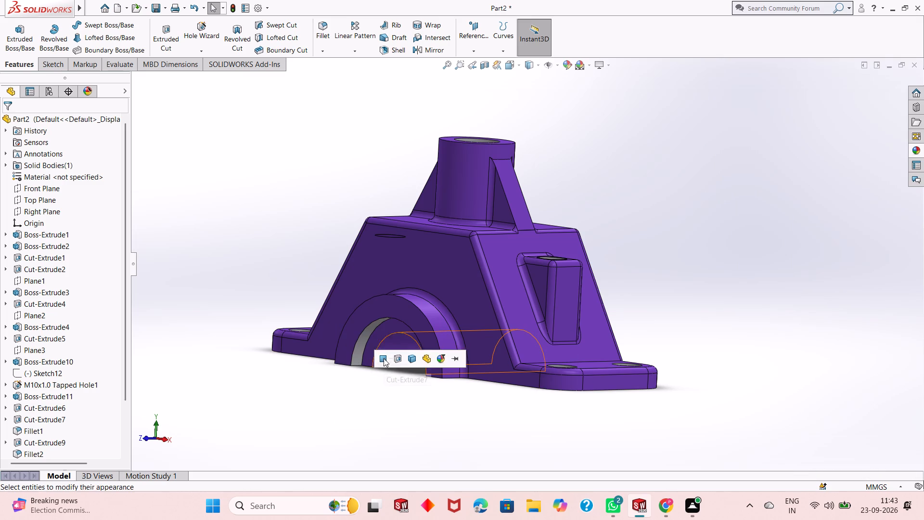
pyautogui.click(384, 358)
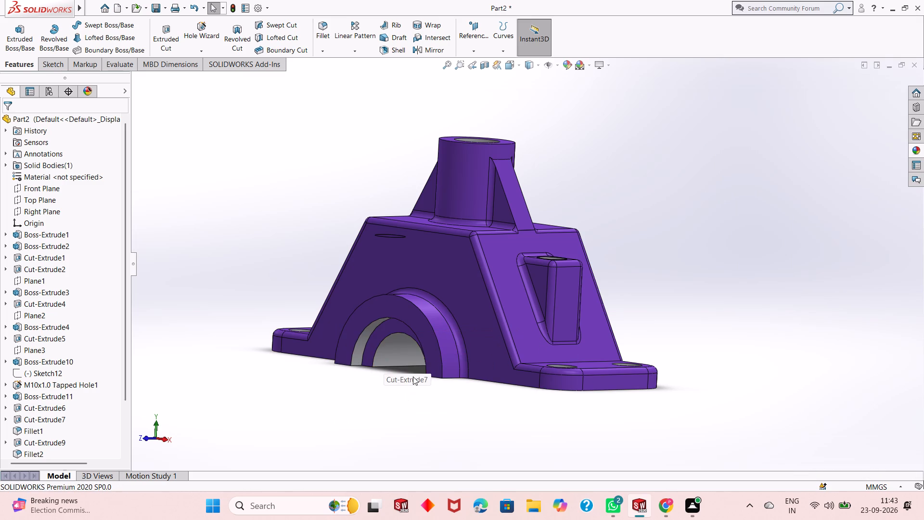
# Examine the purple bracket with its polished aluminum holes and bores near and far, finishing in the isometric view.
pyautogui.scroll(2, 413, 376)
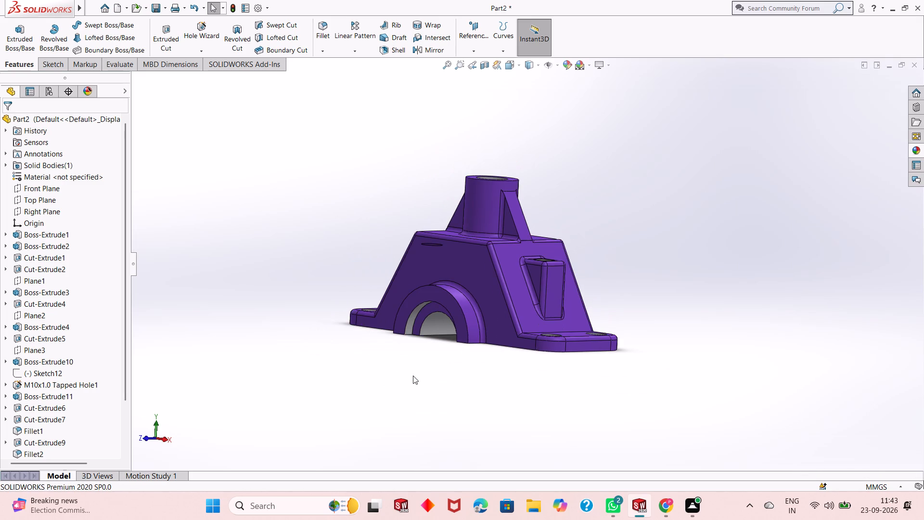
pyautogui.moveTo(413, 376); pyautogui.dragTo(416, 394, button='middle')
pyautogui.scroll(1, 448, 271)
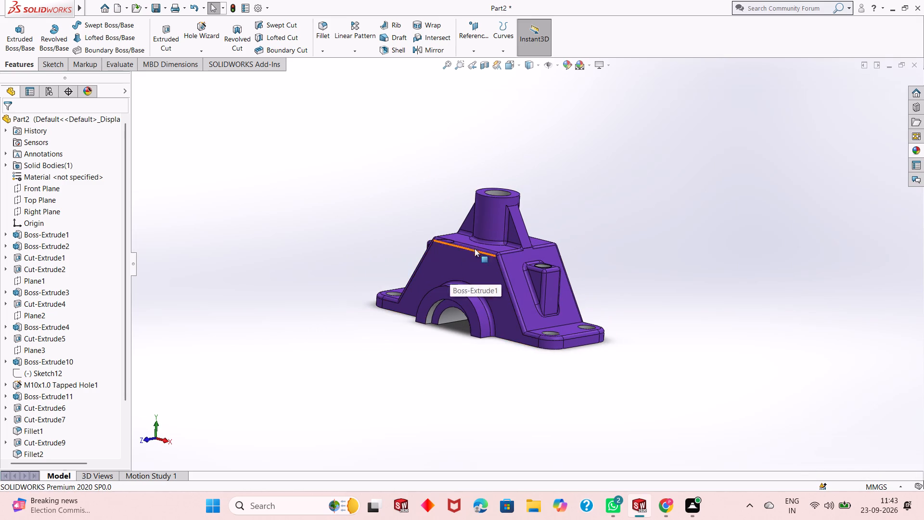
pyautogui.scroll(-2, 496, 222)
pyautogui.scroll(-2, 547, 314)
pyautogui.scroll(3, 547, 315)
pyautogui.moveTo(547, 315); pyautogui.dragTo(536, 374, button='middle')
pyautogui.scroll(1, 529, 332)
pyautogui.scroll(-2, 630, 288)
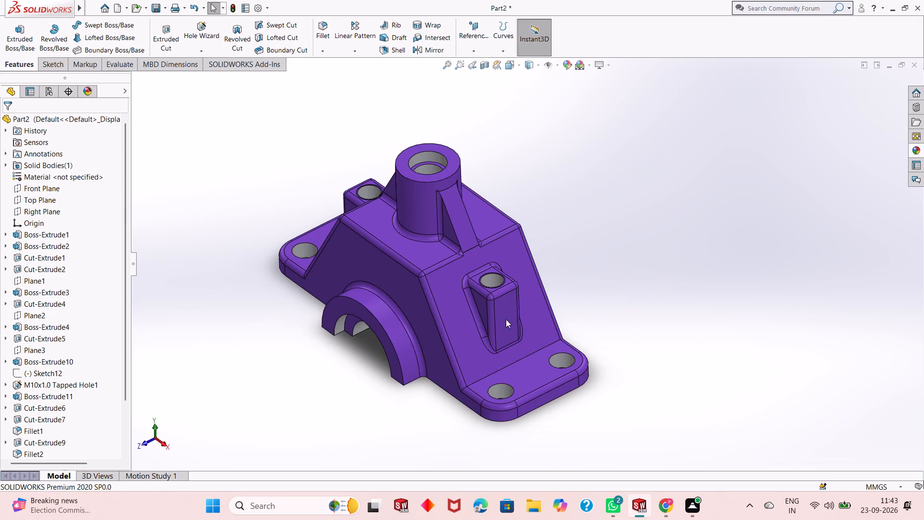
pyautogui.scroll(1, 419, 316)
pyautogui.scroll(-1, 368, 215)
pyautogui.scroll(1, 386, 285)
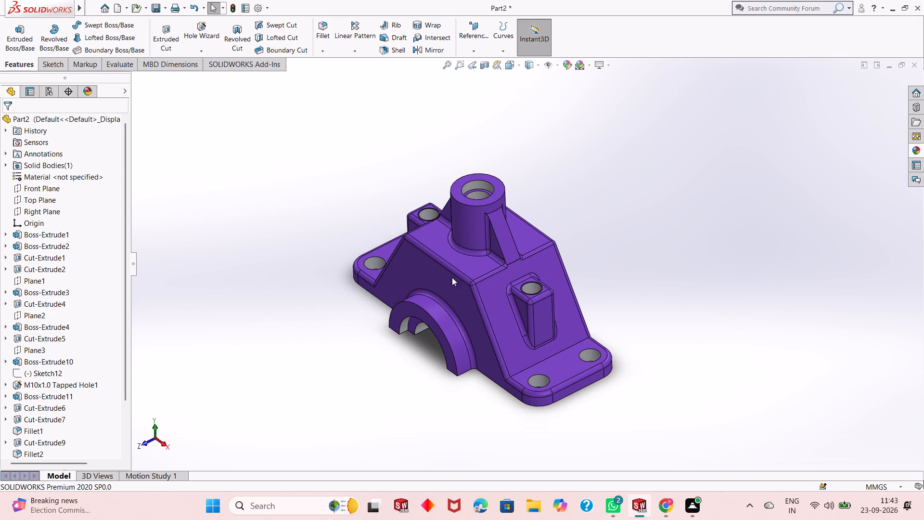
pyautogui.scroll(-1, 473, 277)
pyautogui.scroll(1, 473, 277)
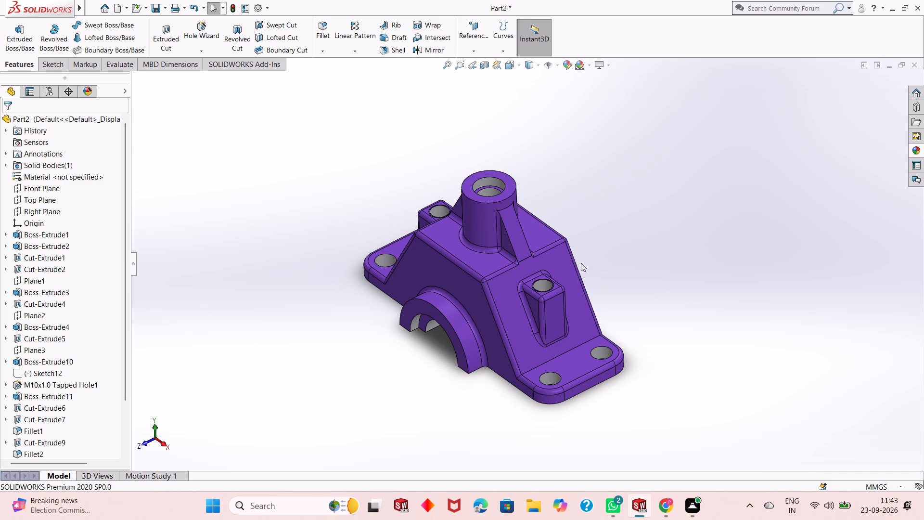
pyautogui.scroll(-2, 597, 249)
pyautogui.scroll(2, 497, 332)
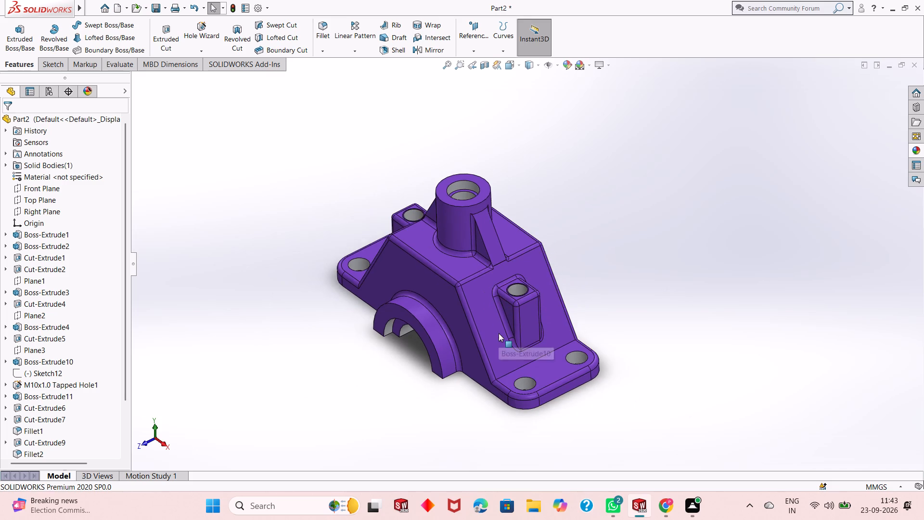
pyautogui.scroll(1, 499, 333)
pyautogui.scroll(-2, 319, 207)
pyautogui.scroll(1, 515, 253)
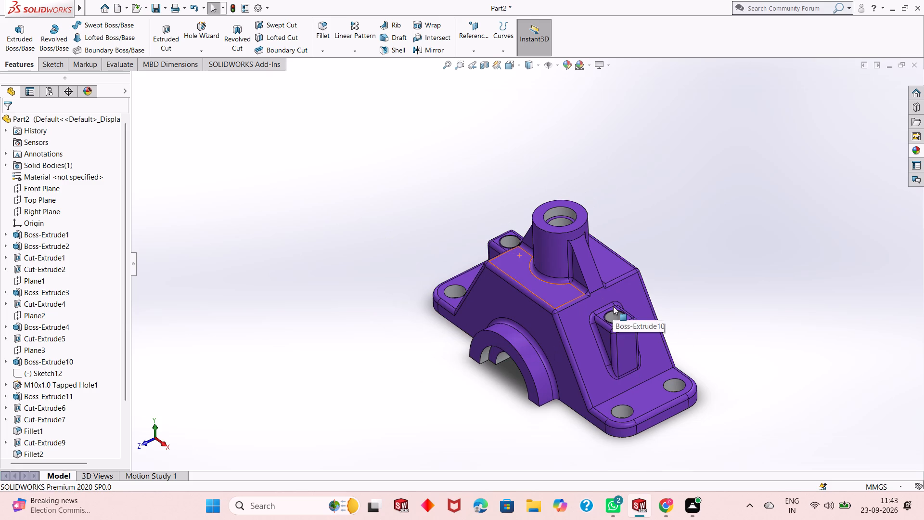
pyautogui.scroll(1, 613, 307)
pyautogui.scroll(-1, 680, 317)
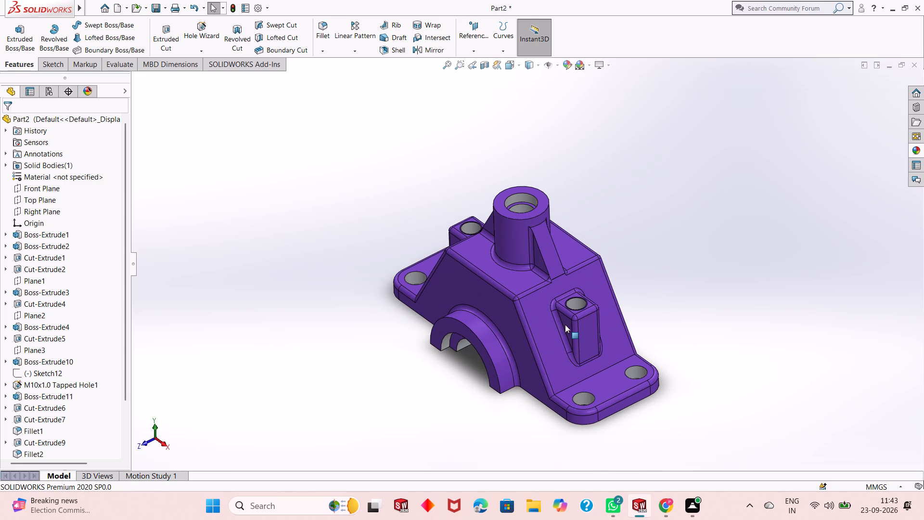
pyautogui.scroll(-1, 565, 325)
pyautogui.scroll(1, 565, 324)
pyautogui.scroll(-1, 599, 368)
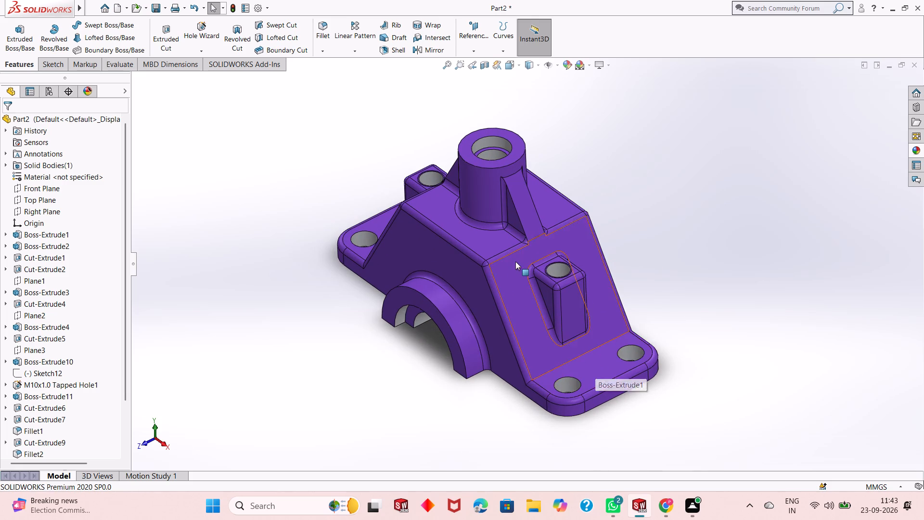
pyautogui.scroll(1, 515, 261)
pyautogui.scroll(-1, 485, 186)
pyautogui.scroll(1, 486, 271)
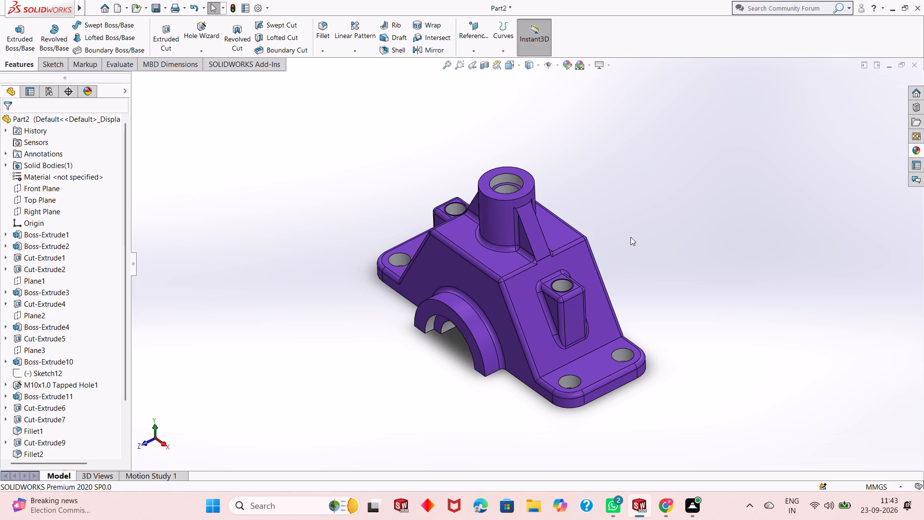
pyautogui.scroll(-1, 575, 278)
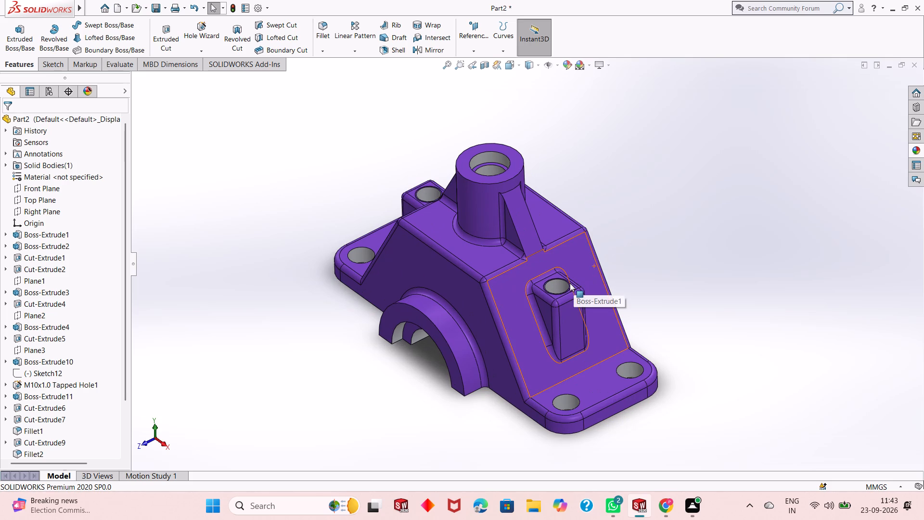
pyautogui.scroll(1, 570, 283)
pyautogui.hotkey('ctrl', '7')
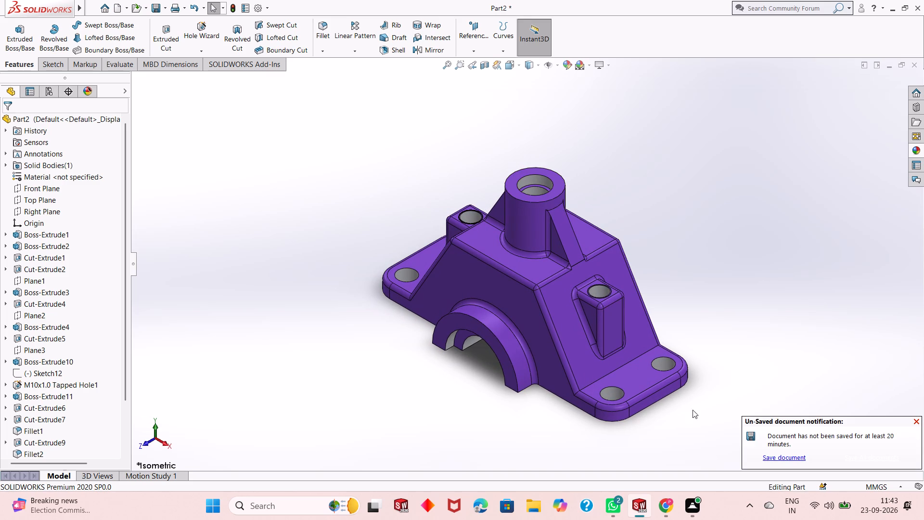
pyautogui.scroll(-1, 706, 422)
pyautogui.scroll(1, 493, 260)
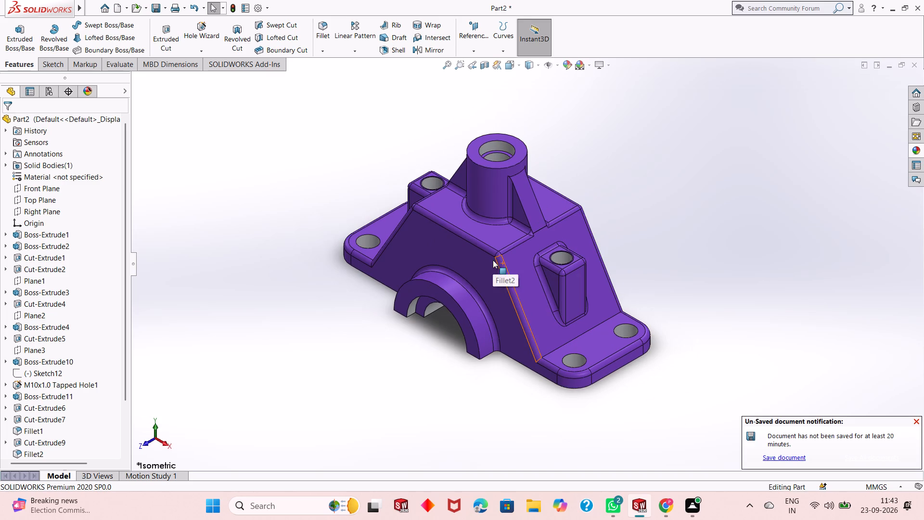
# Save the part in the Downloads folder as a SOLIDWORKS part named "Hydraulic valve mounting bracket".
pyautogui.scroll(1, 484, 124)
pyautogui.scroll(-2, 508, 217)
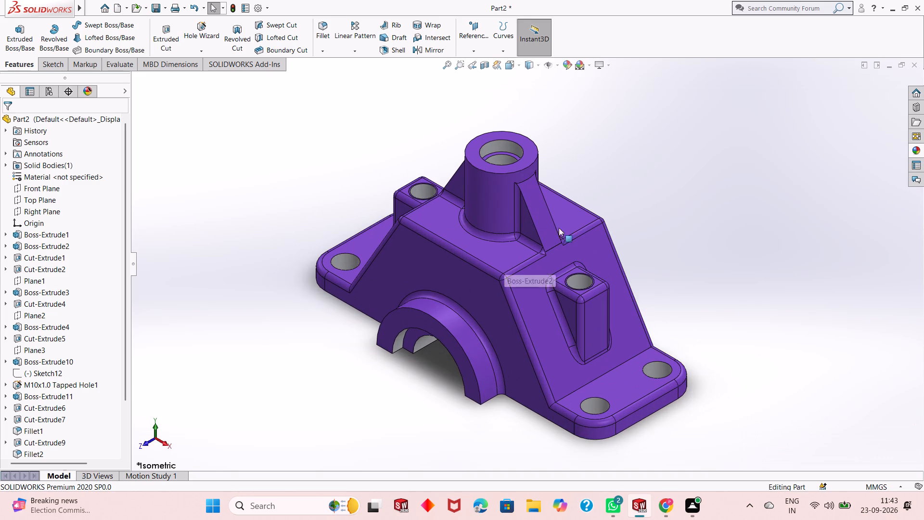
pyautogui.scroll(1, 550, 273)
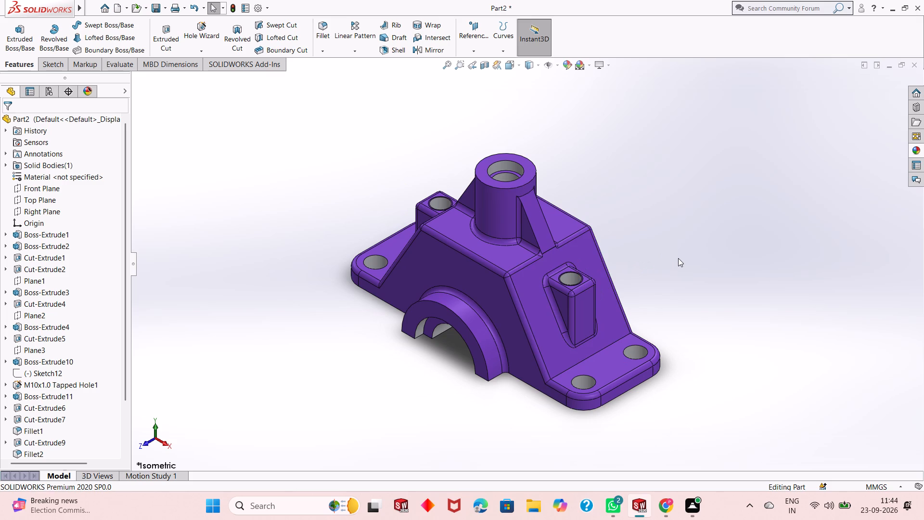
pyautogui.hotkey('ctrl', 's')
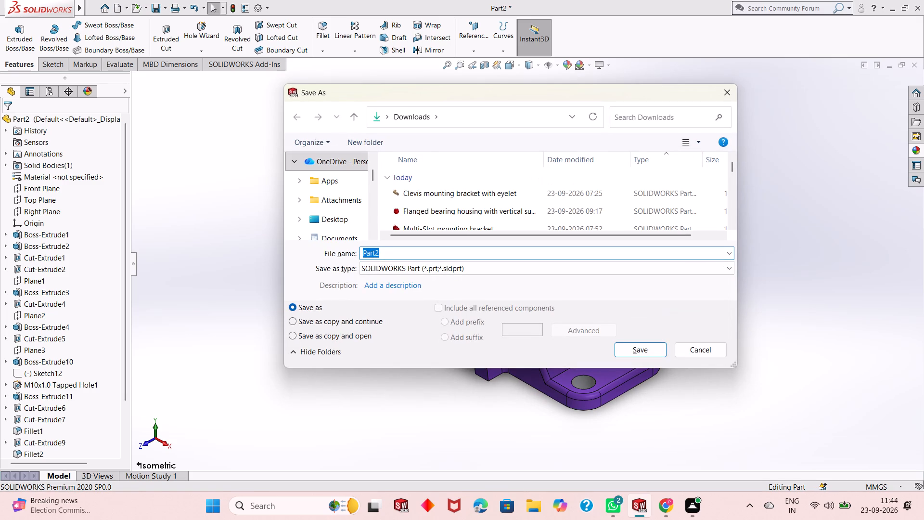
pyautogui.write('Hydrua')
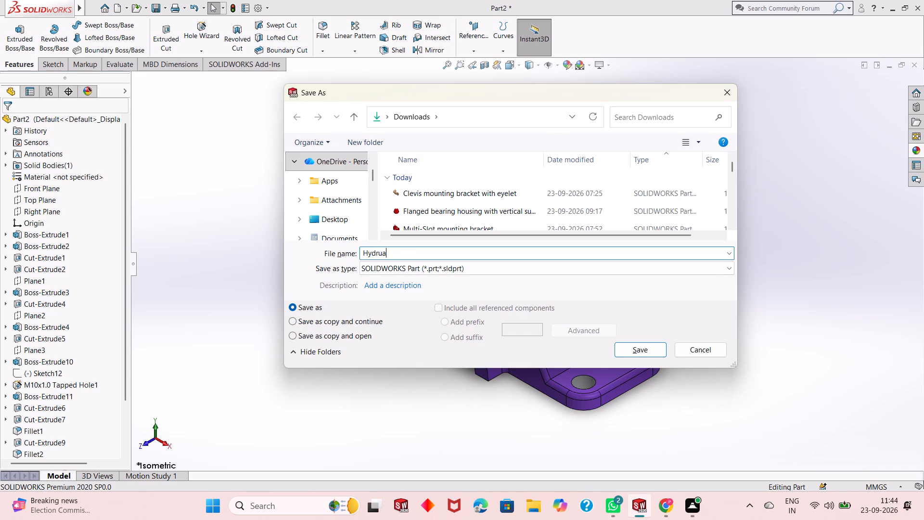
pyautogui.press('BackSpace')
pyautogui.press('BackSpace')
pyautogui.write('aulic')
pyautogui.press('space')
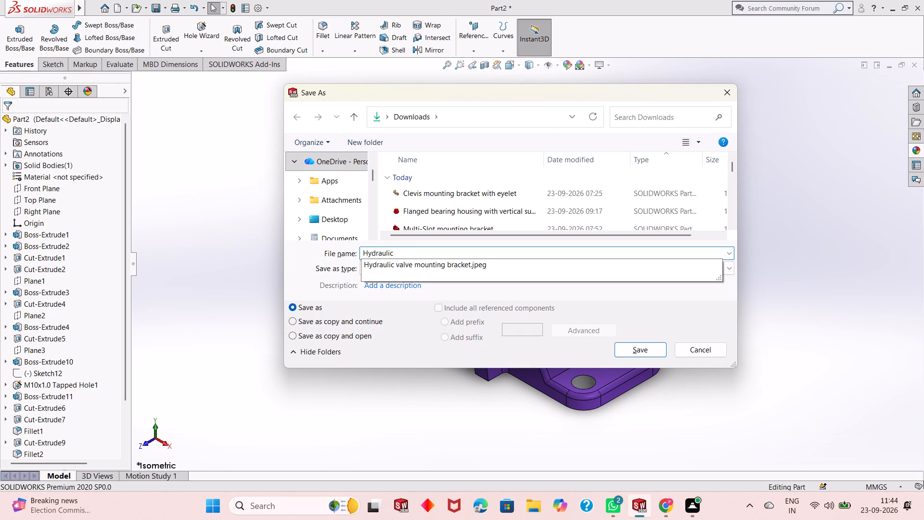
pyautogui.write('valve')
pyautogui.press('space')
pyautogui.write('mounting')
pyautogui.press('space')
pyautogui.write('bracket')
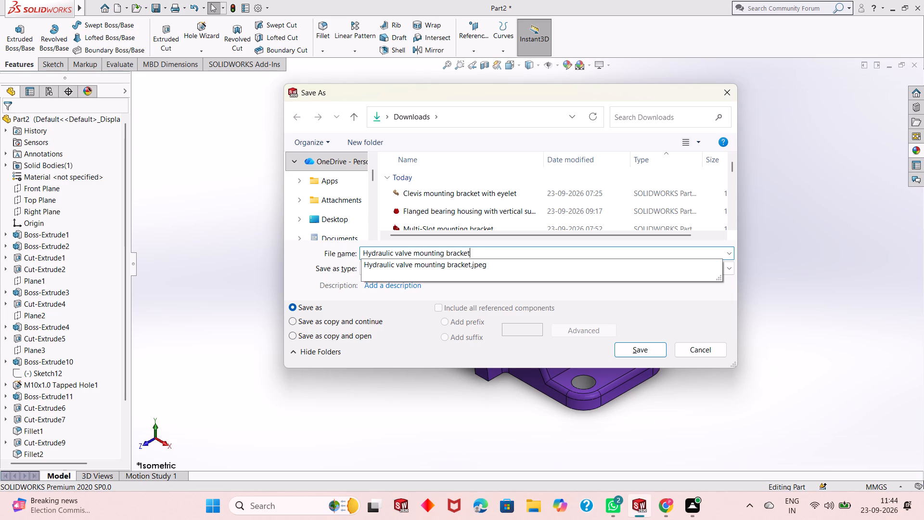
pyautogui.press('Return')
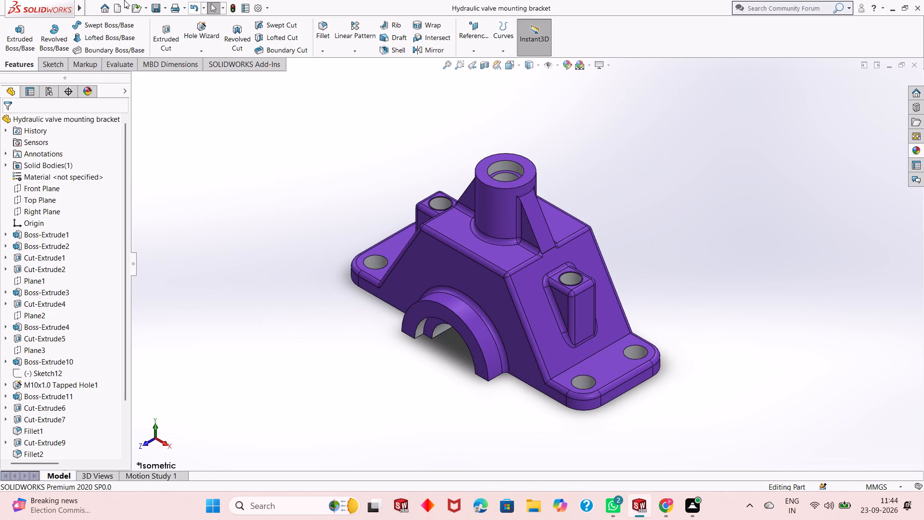
# Save a PDF version (*.pdf) of the bracket in Downloads under the same name, Hydraulic valve mounting bracket.
pyautogui.click(166, 2)
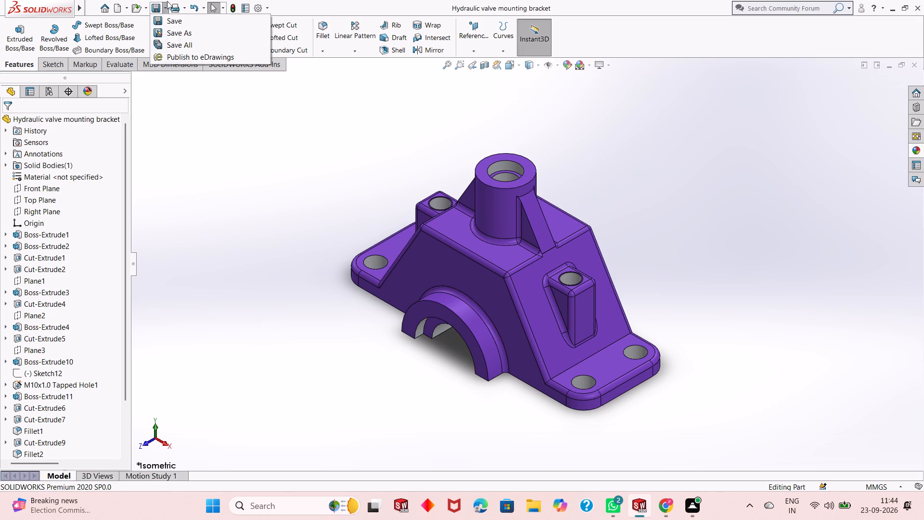
pyautogui.click(165, 34)
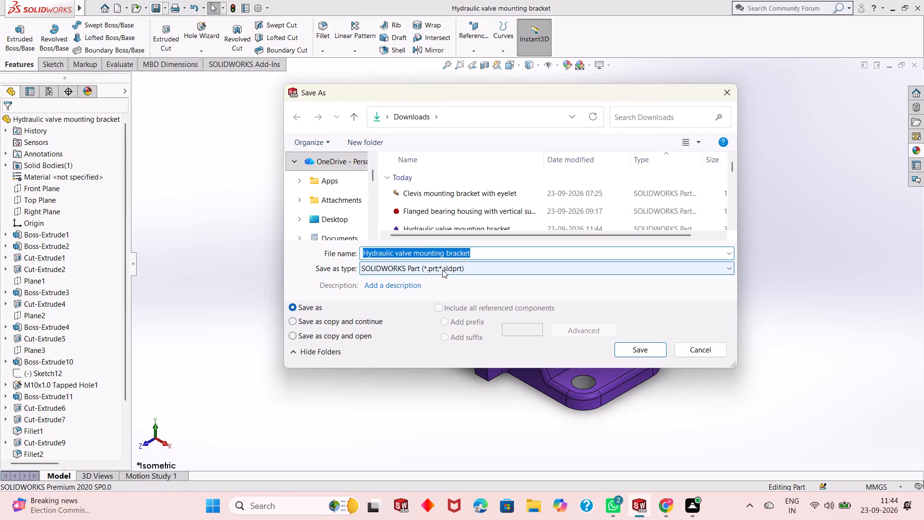
pyautogui.click(442, 270)
pyautogui.click(477, 71)
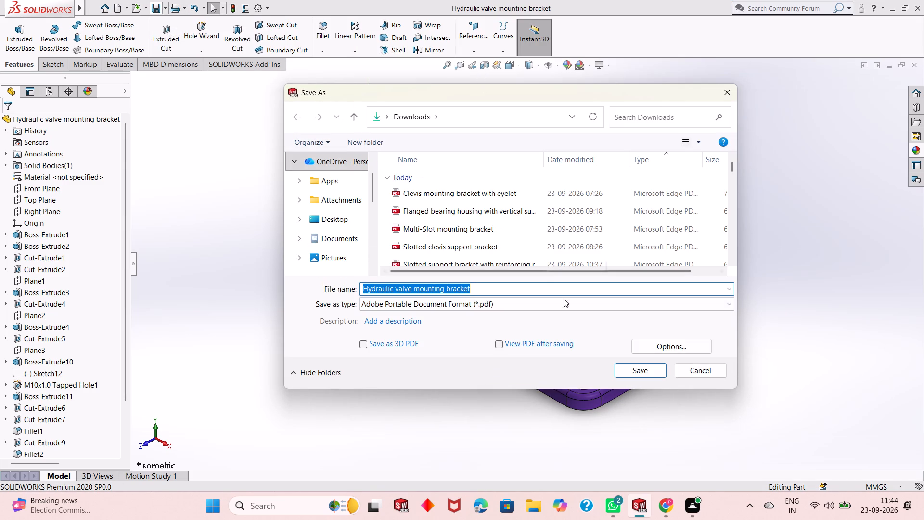
pyautogui.click(633, 370)
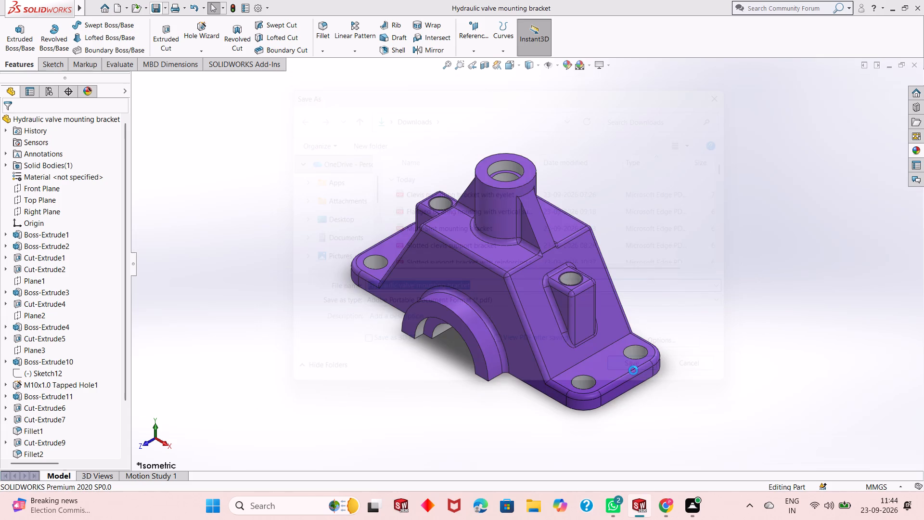